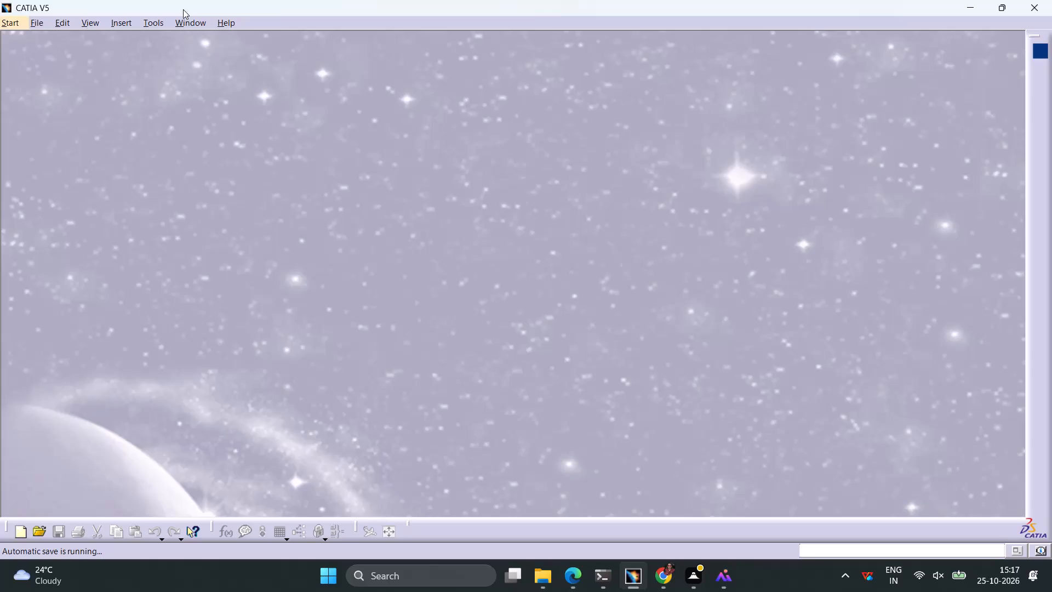
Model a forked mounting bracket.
Start recording a macro with CATScript as the language.
left_click(159, 22)
left_click(216, 87)
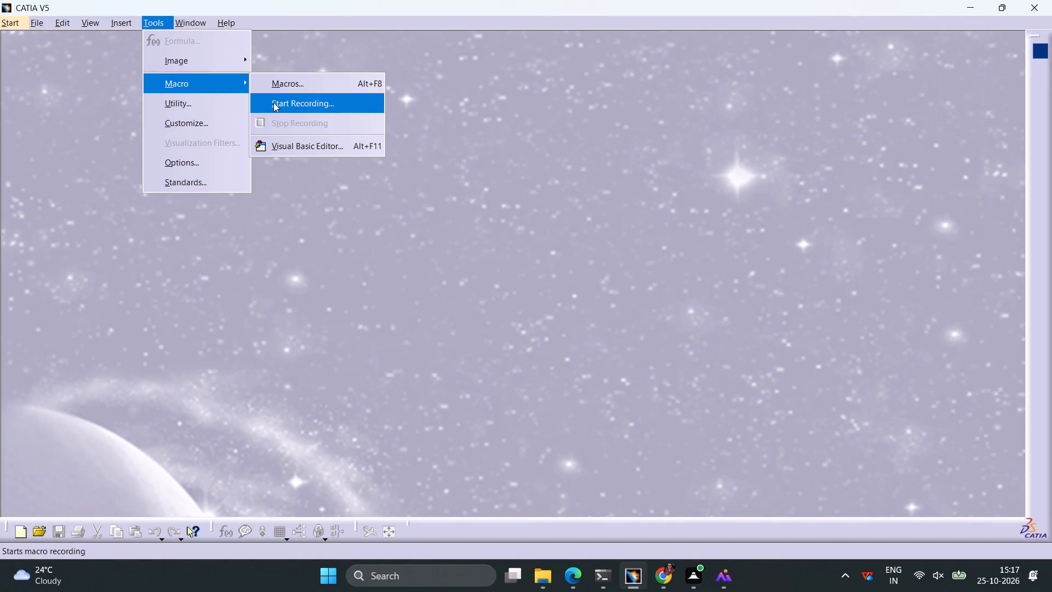
left_click(282, 105)
left_click(693, 445)
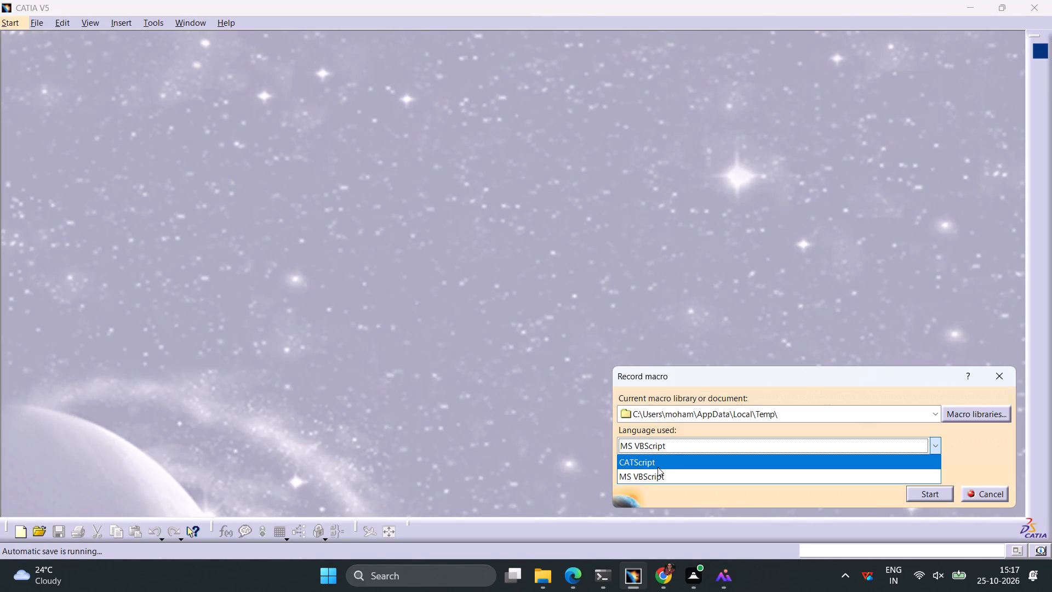
left_click(659, 464)
left_click(937, 497)
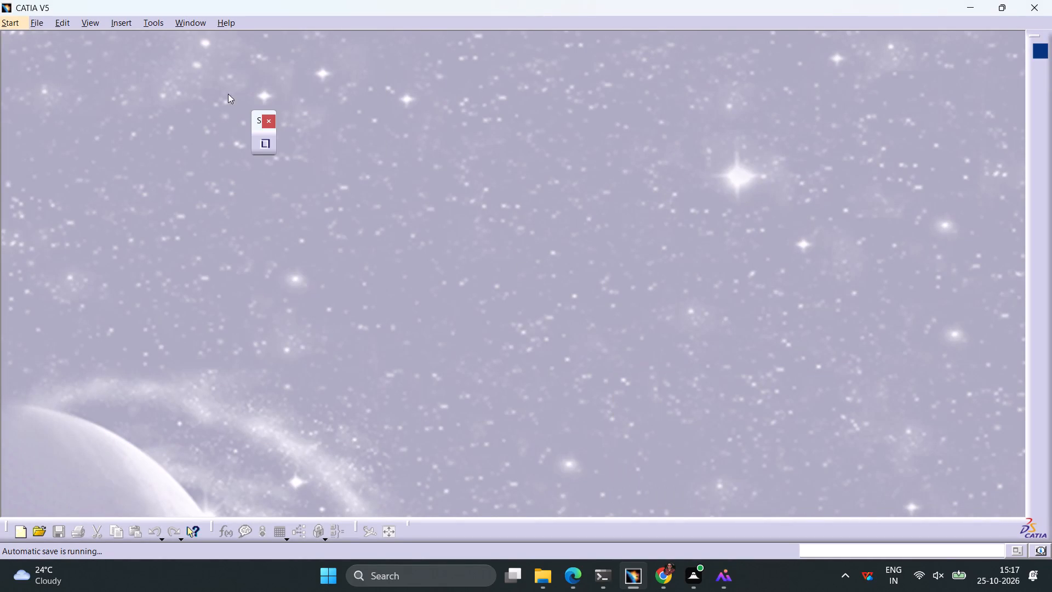
Create a new part in Part Design and open a sketch on the zx plane.
left_click(15, 27)
left_click(76, 93)
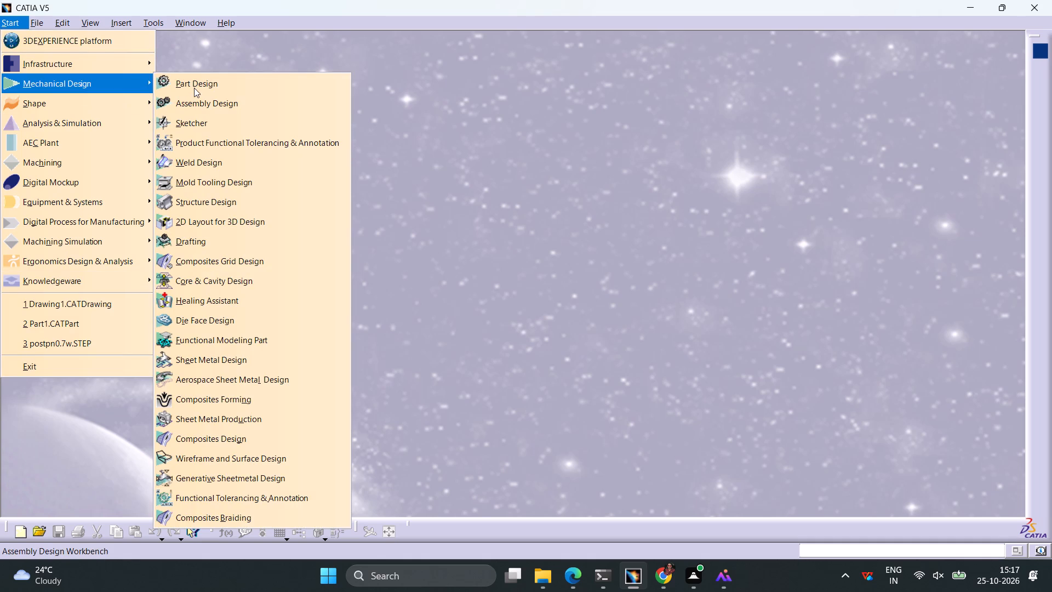
left_click(194, 88)
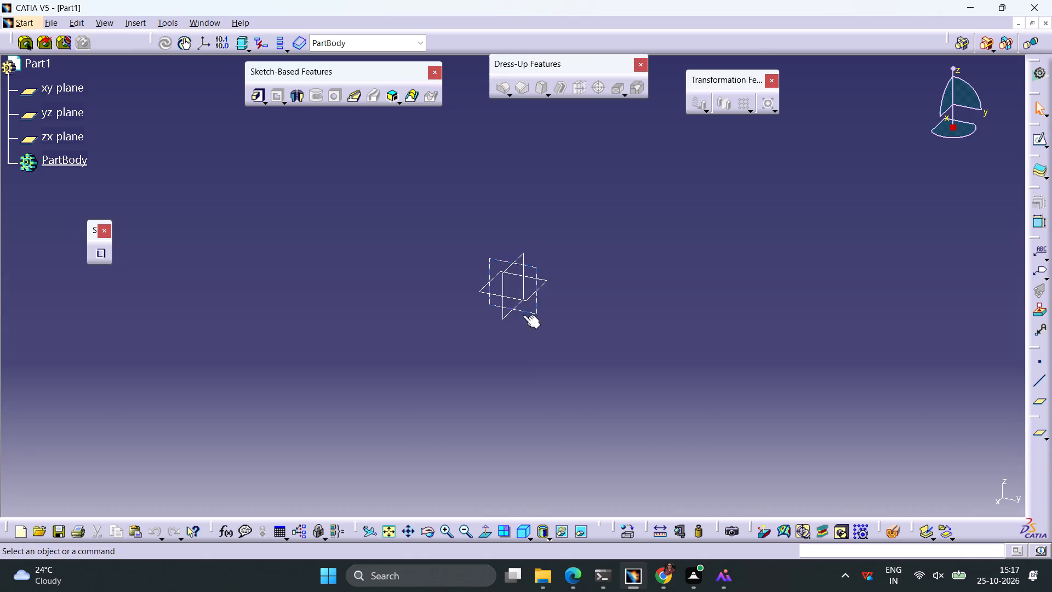
left_click(505, 318)
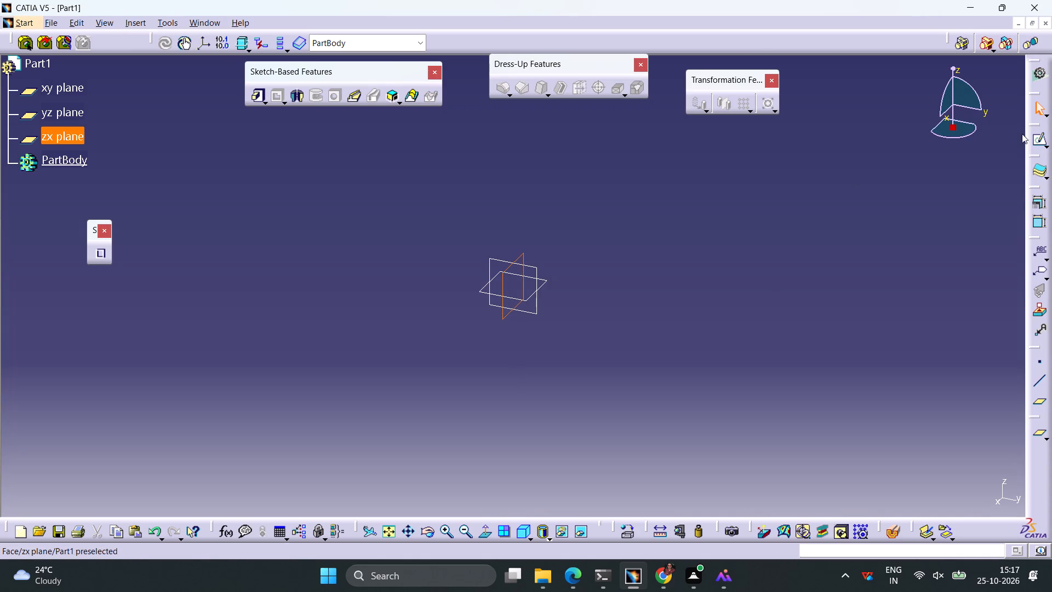
left_click(1038, 139)
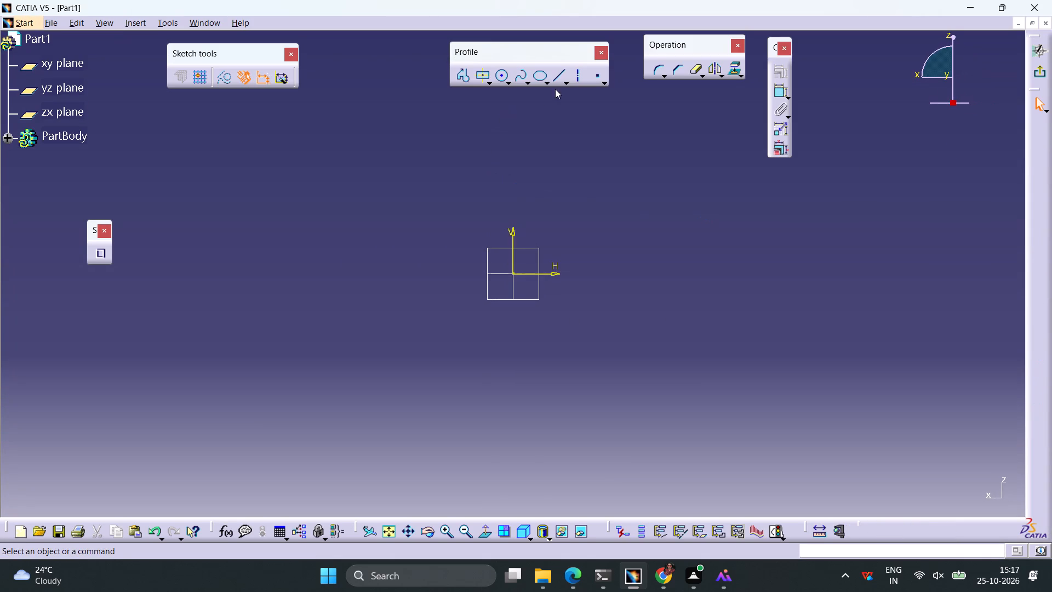
Sketch a vertical line extended symmetrically about the origin and constrain its length to 80 mm.
left_click(556, 82)
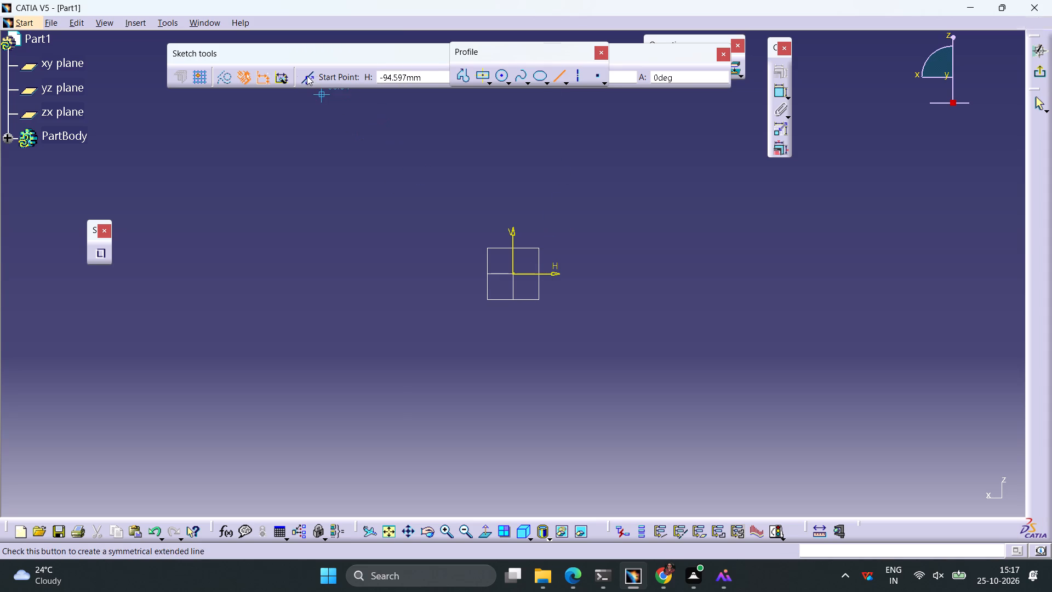
left_click(307, 75)
left_click(512, 272)
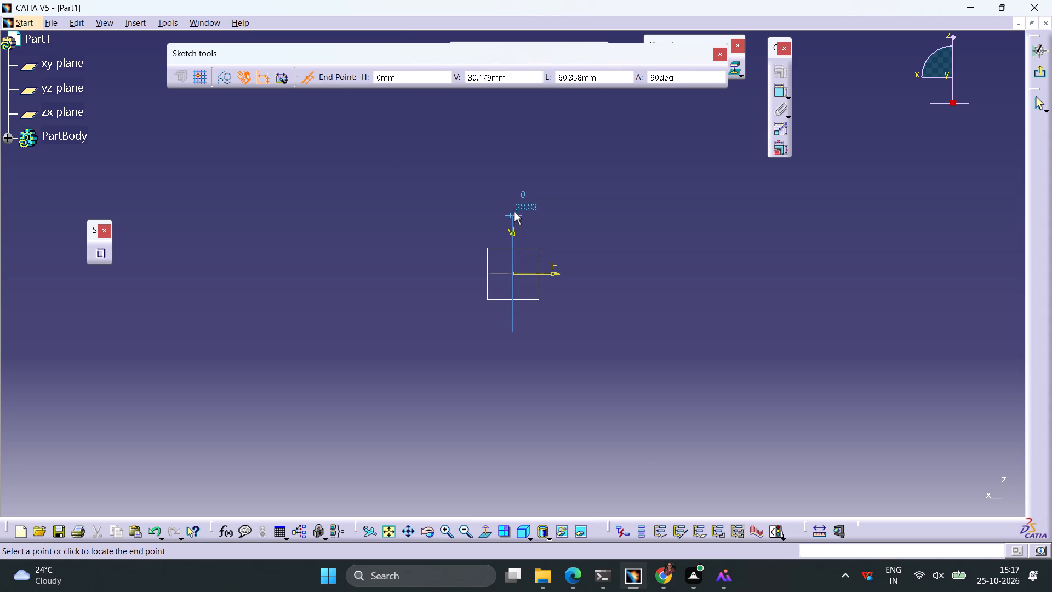
left_click(514, 210)
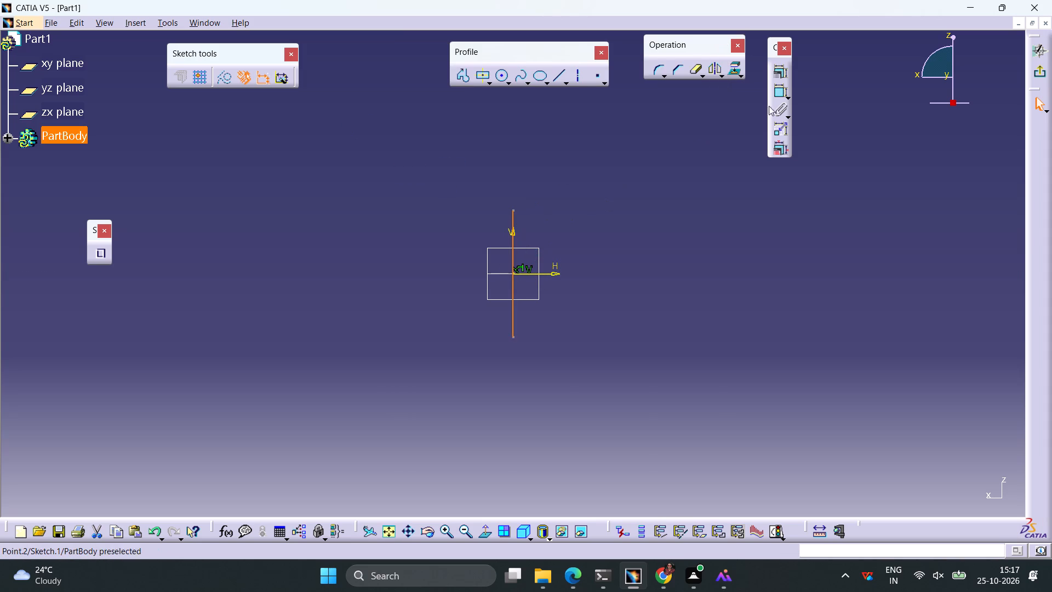
left_click(777, 98)
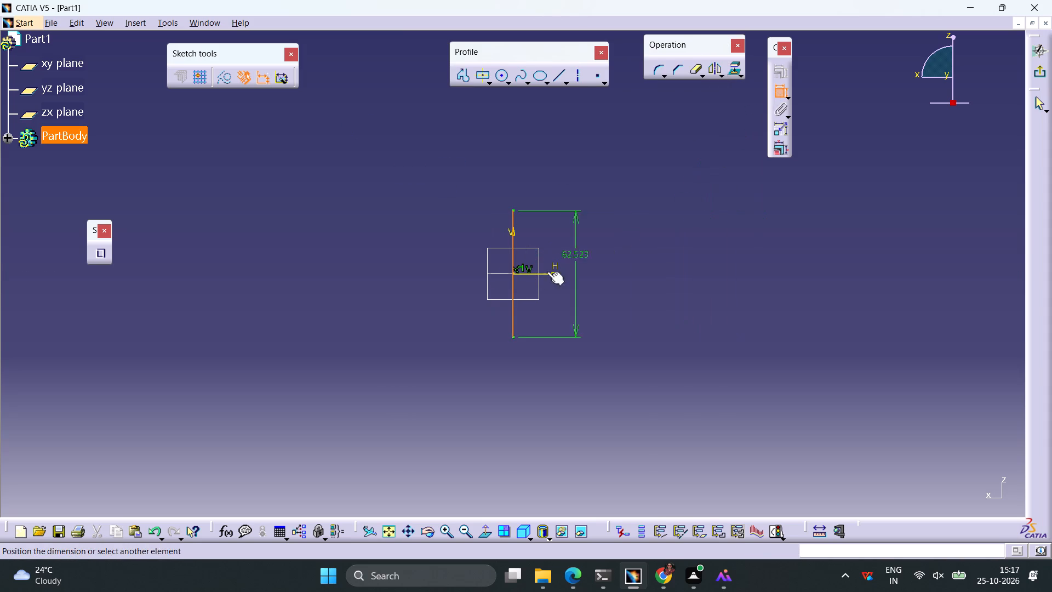
left_click(439, 293)
double_click(442, 288)
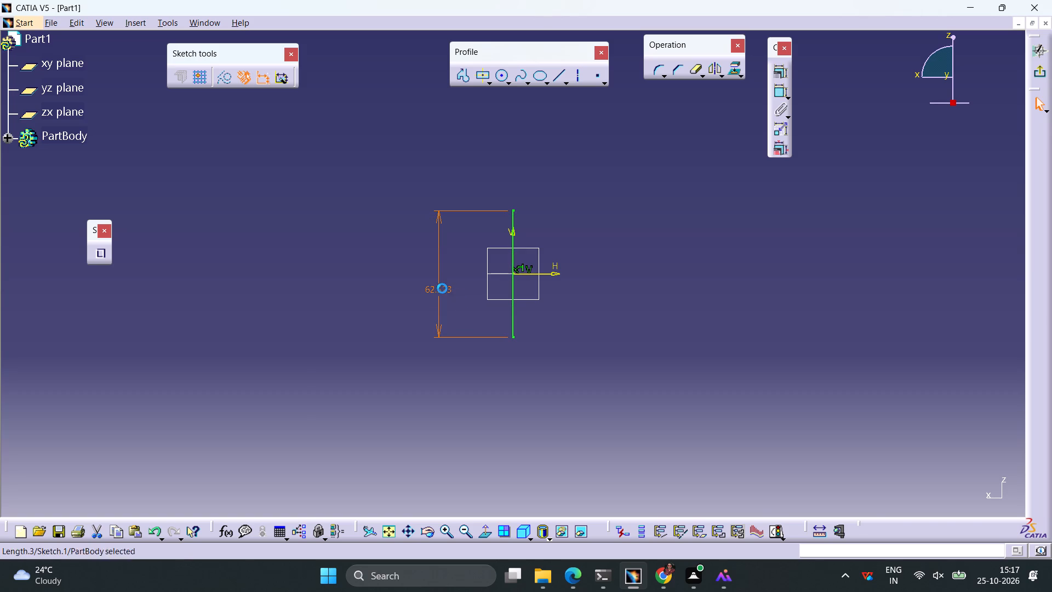
type("80")
key("Return")
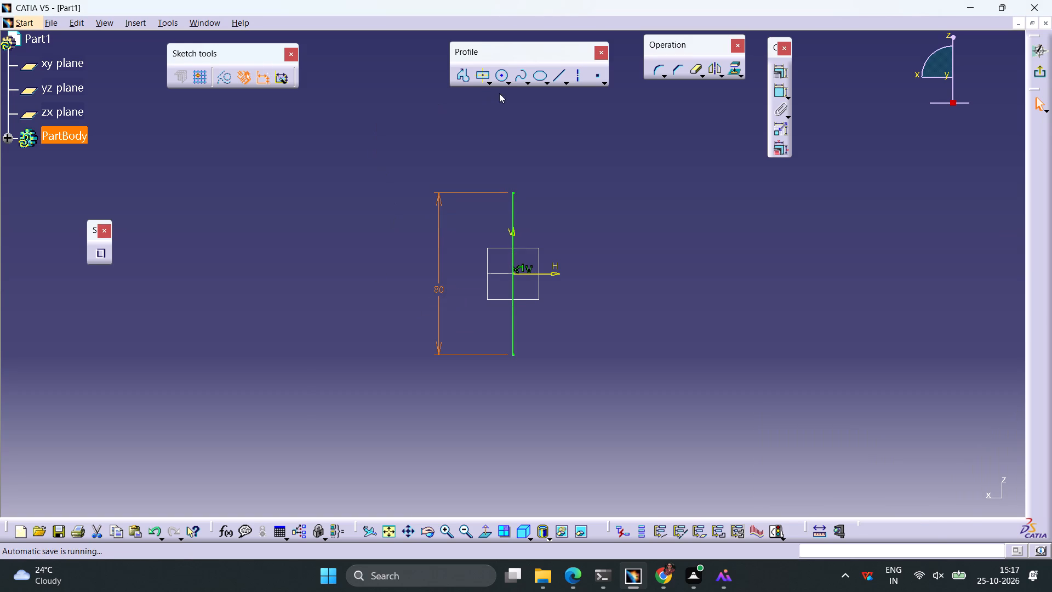
Sketch a non-symmetric horizontal line in the positive H direction from the vertical line's upper endpoint and constrain its length to 60 mm.
left_click(564, 76)
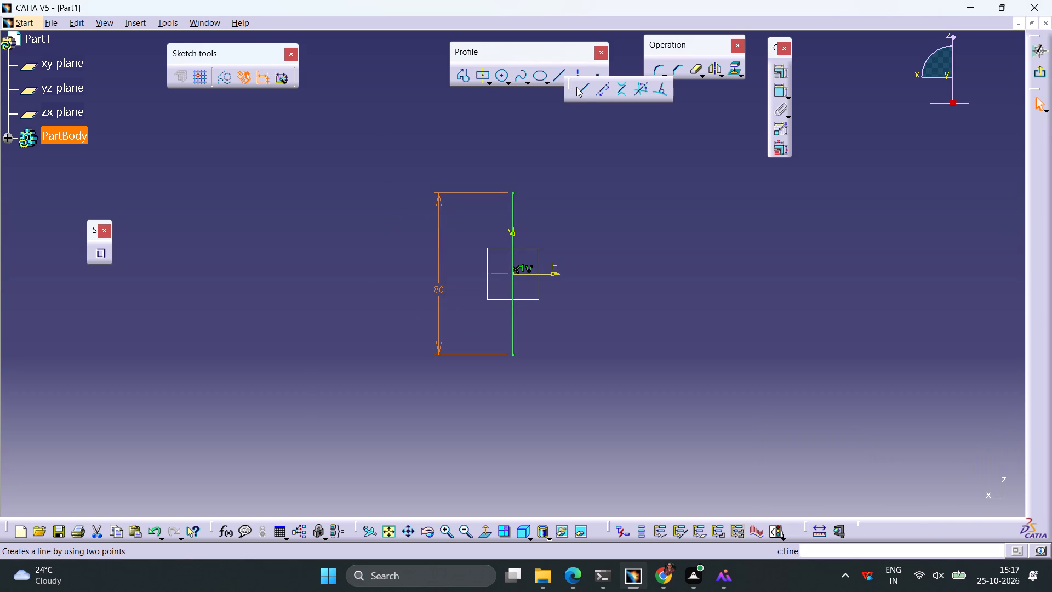
left_click(581, 88)
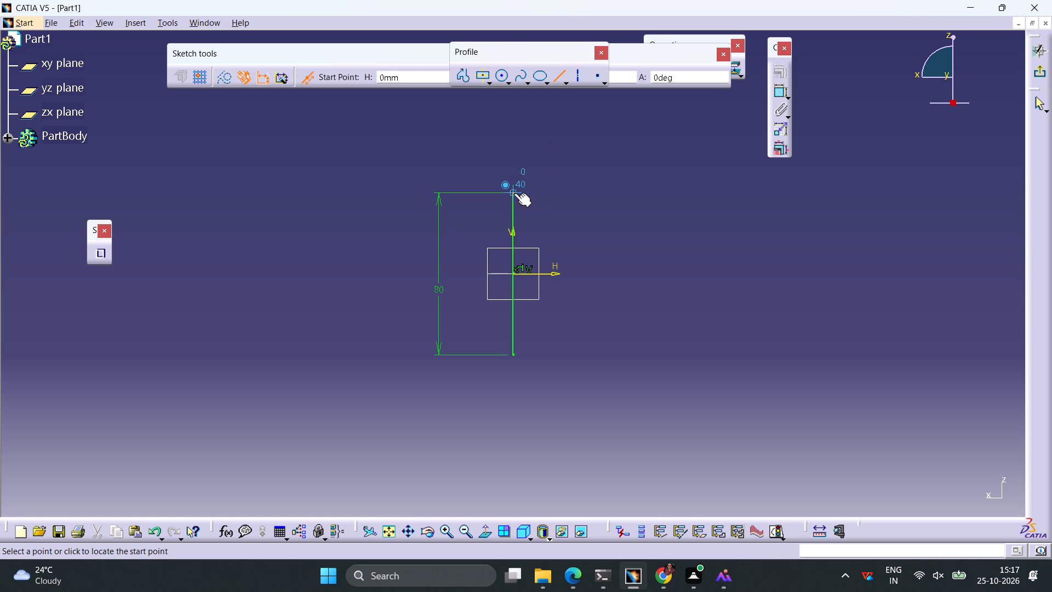
left_click(514, 193)
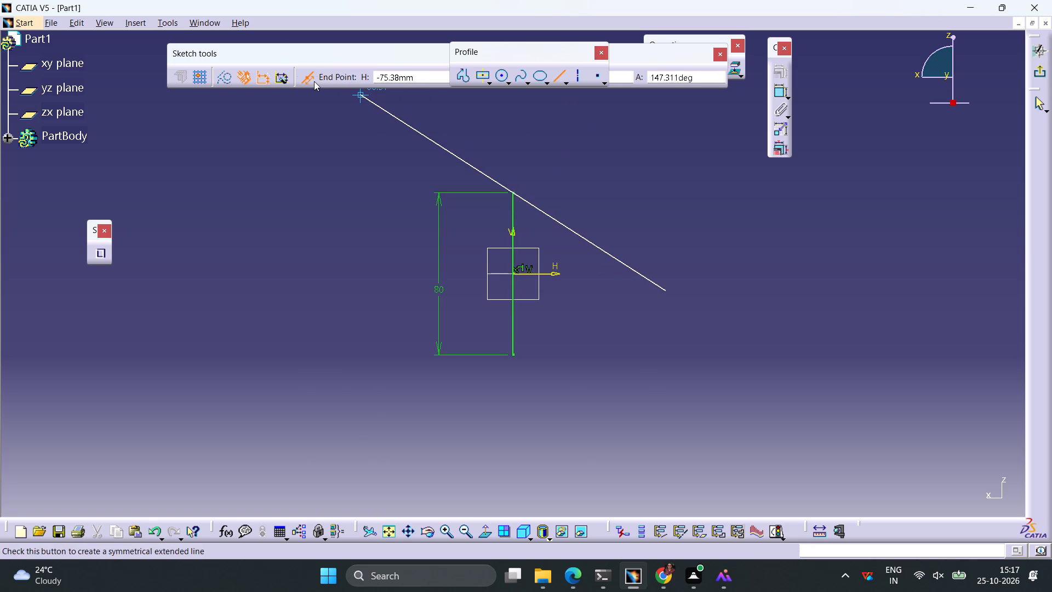
left_click(309, 80)
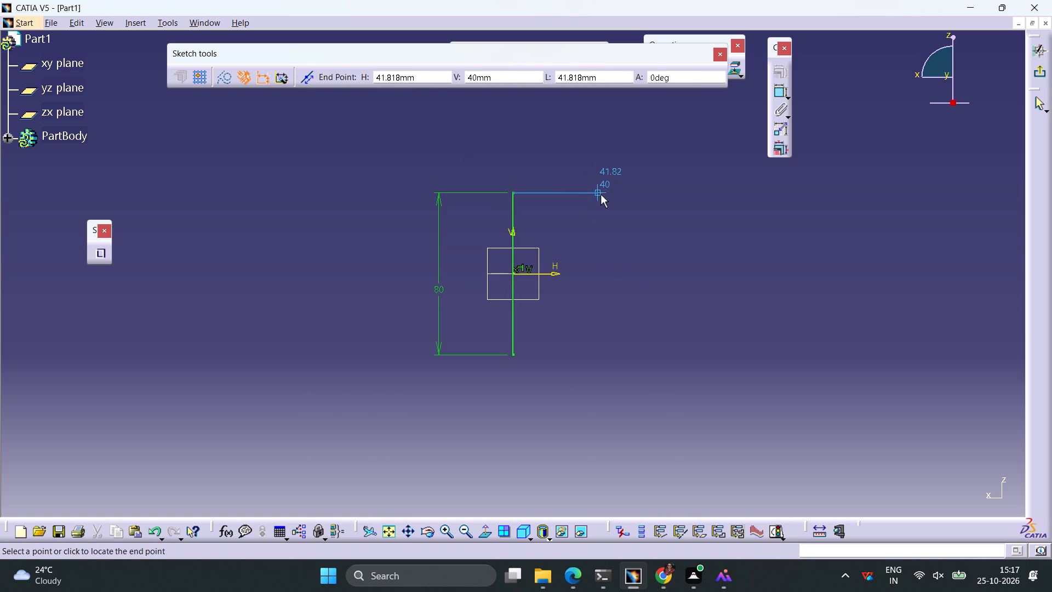
left_click(601, 195)
left_click(779, 93)
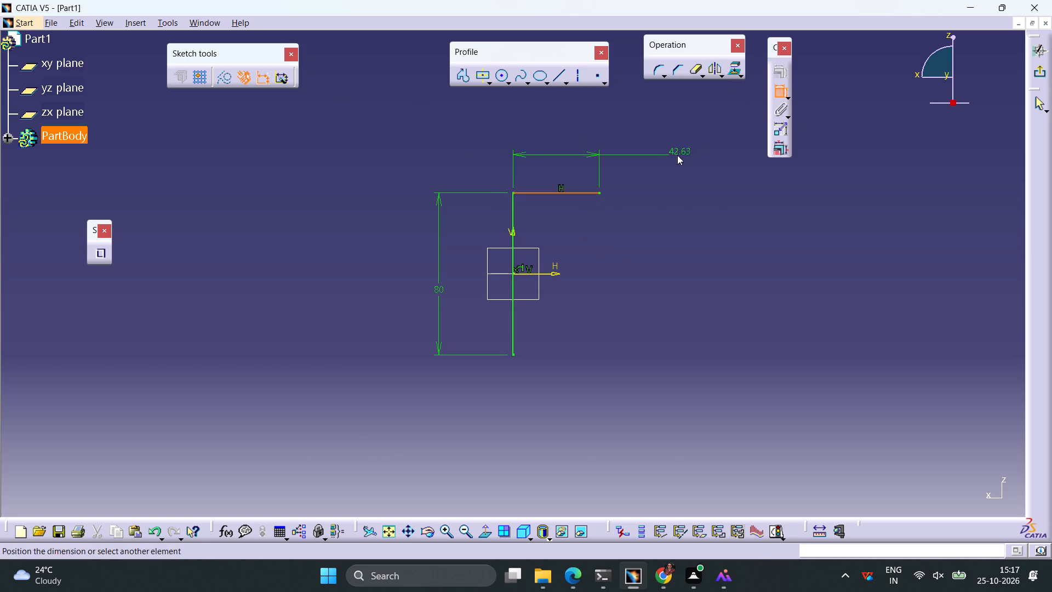
left_click(660, 157)
double_click(661, 153)
type("60")
key("Return")
left_click(637, 240)
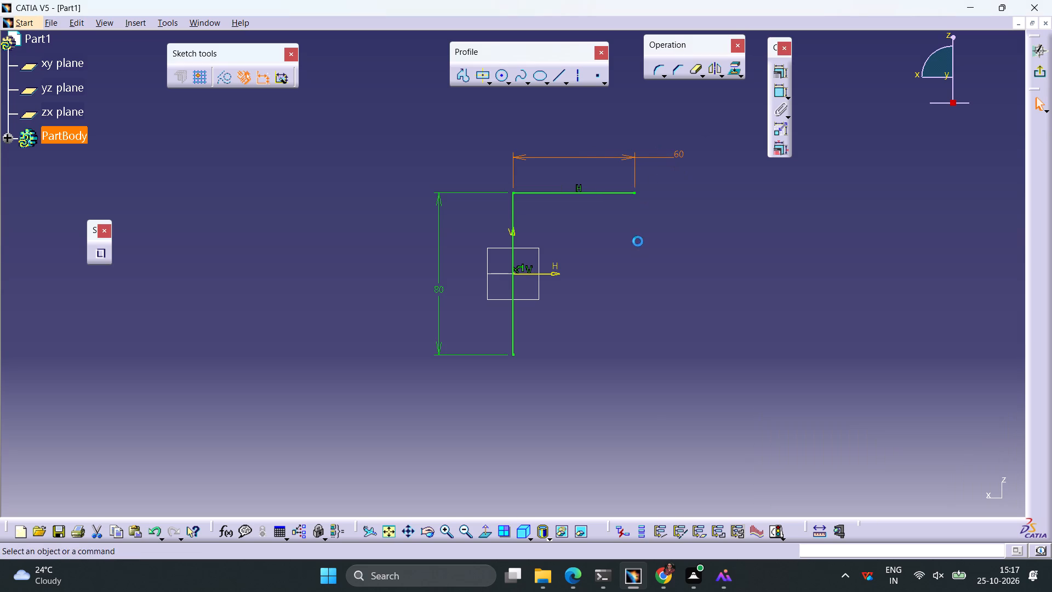
Sketch a 60 mm horizontal line from the vertical line's lower endpoint, ending directly below the upper line's free end.
left_click(558, 79)
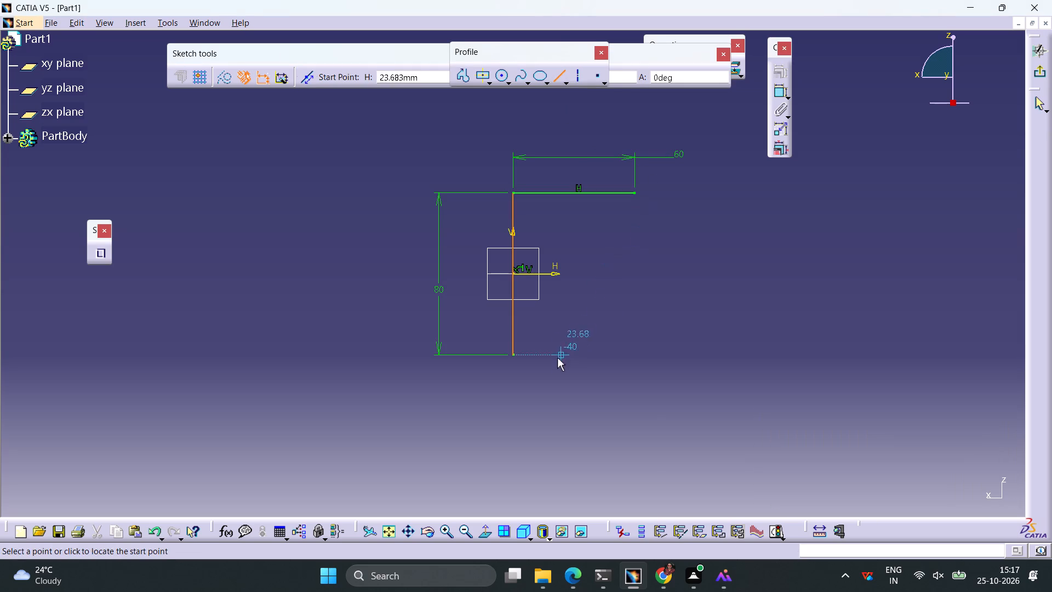
left_click(512, 355)
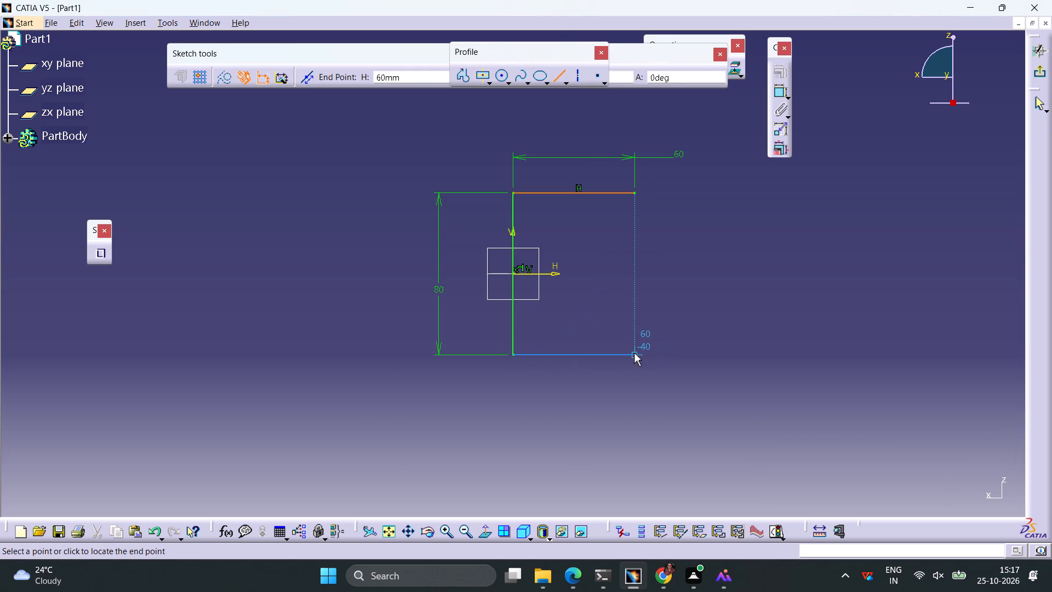
left_click(634, 355)
left_click(696, 350)
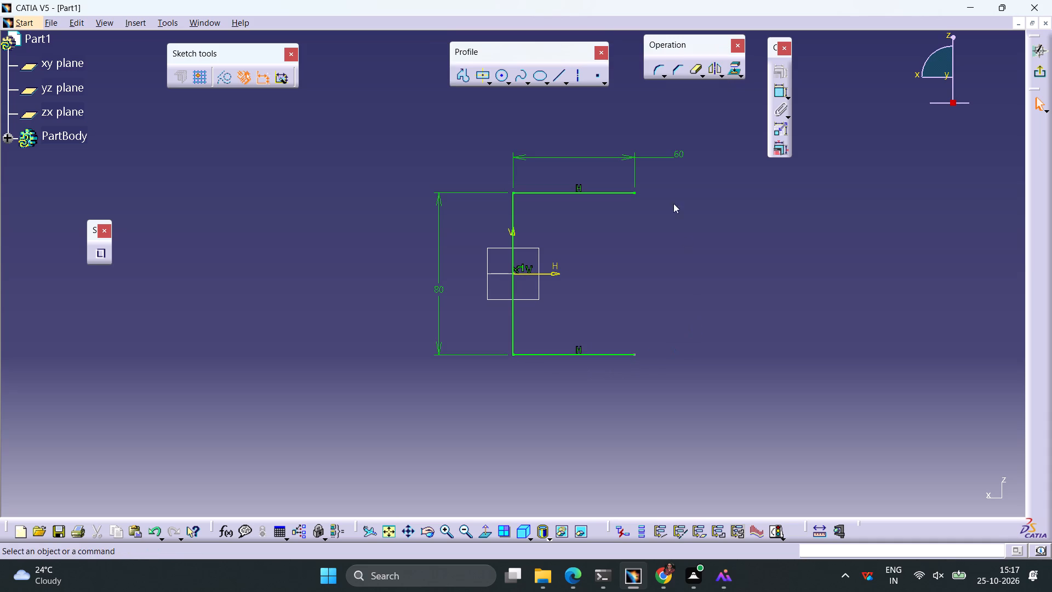
Sketch a short vertical line downward from the upper horizontal line's free end and constrain its length to 8 mm.
left_click(558, 78)
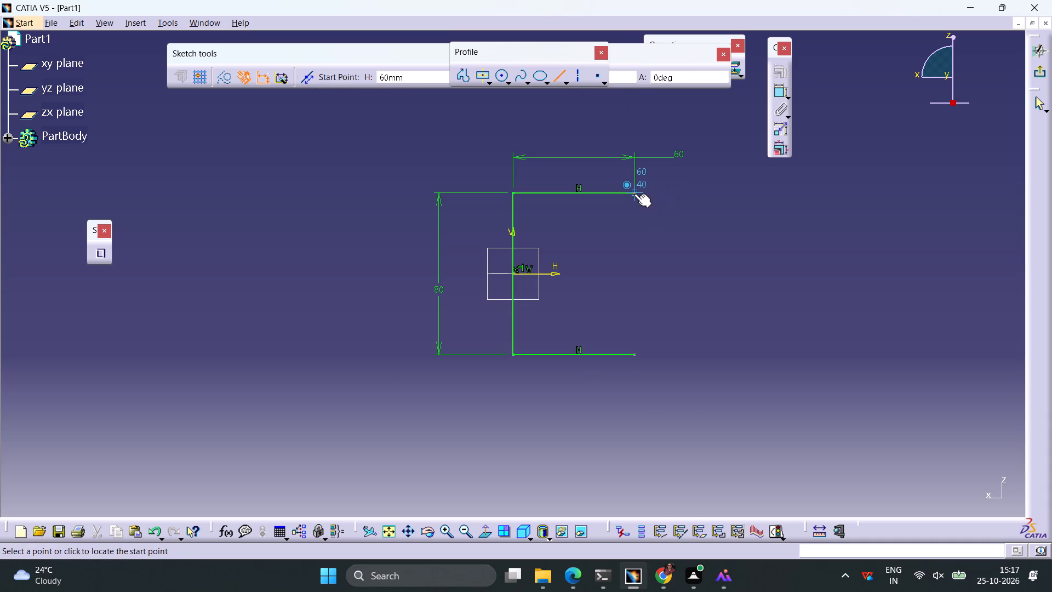
left_click(634, 193)
left_click(634, 218)
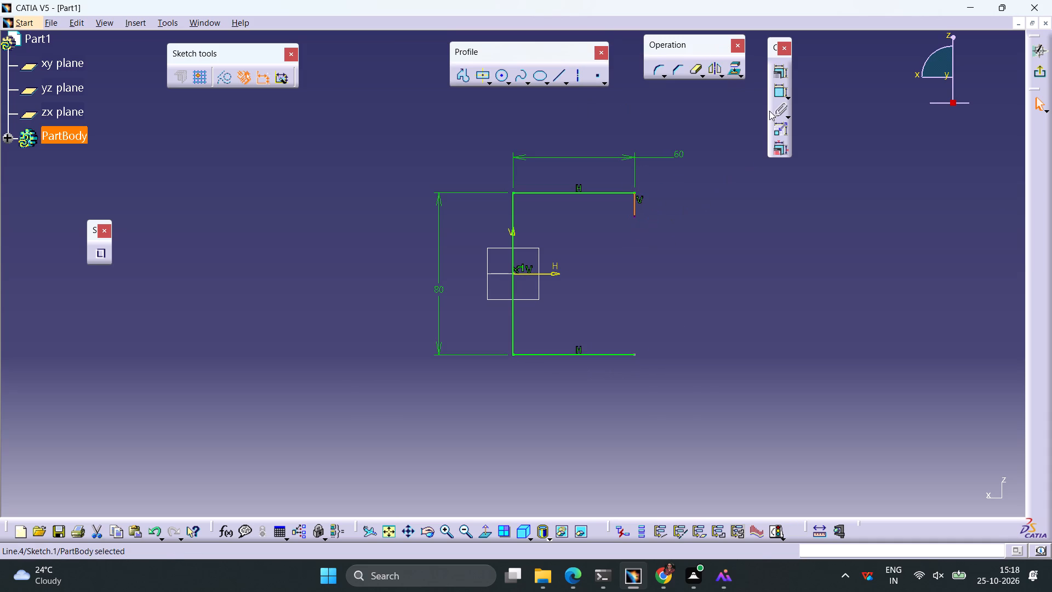
left_click(777, 96)
left_click(722, 202)
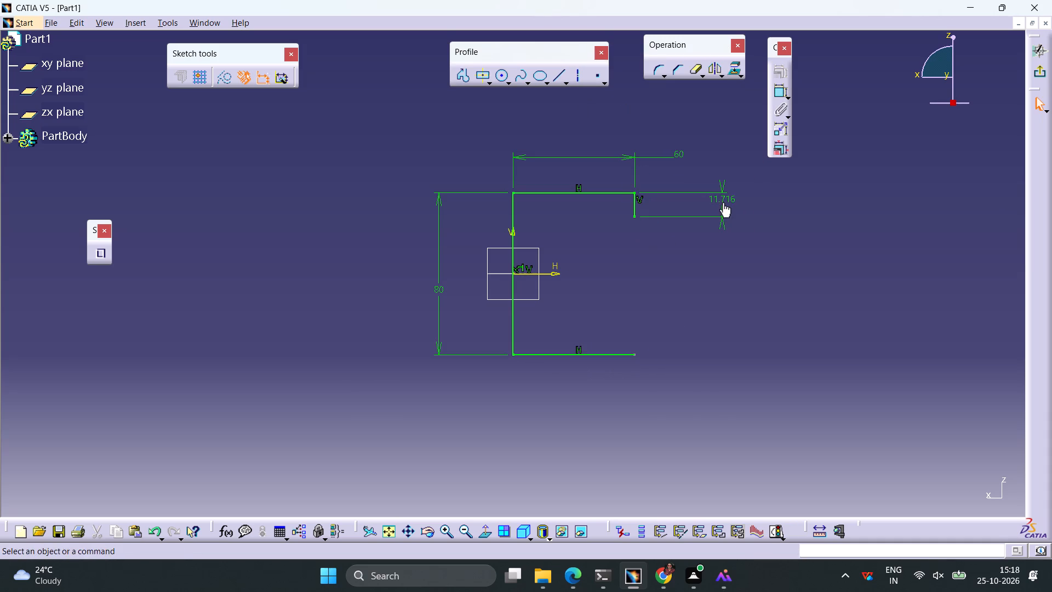
left_click(723, 197)
left_click(724, 198)
key("8")
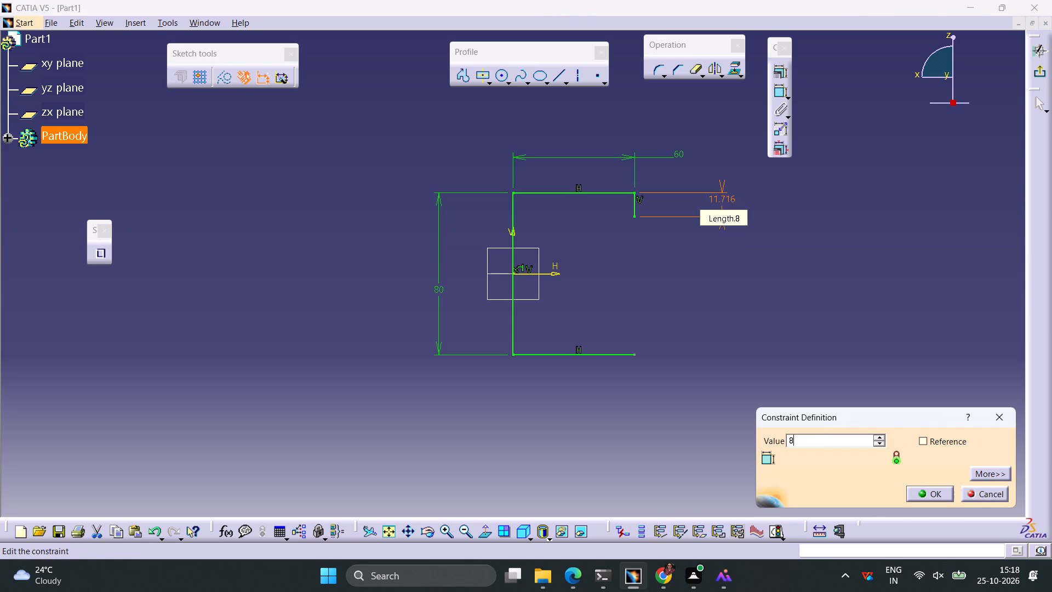
key("Return")
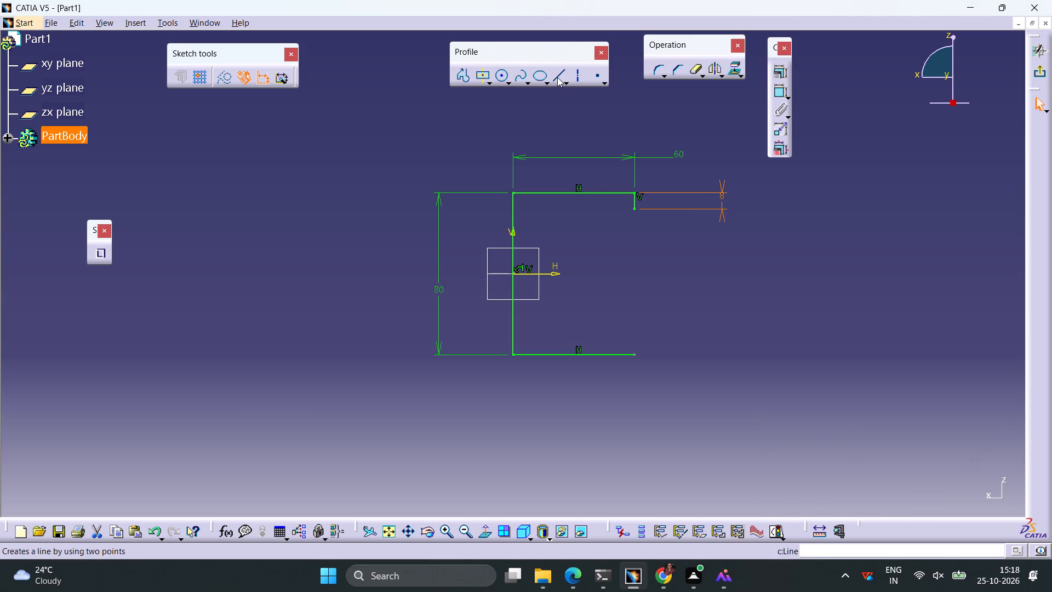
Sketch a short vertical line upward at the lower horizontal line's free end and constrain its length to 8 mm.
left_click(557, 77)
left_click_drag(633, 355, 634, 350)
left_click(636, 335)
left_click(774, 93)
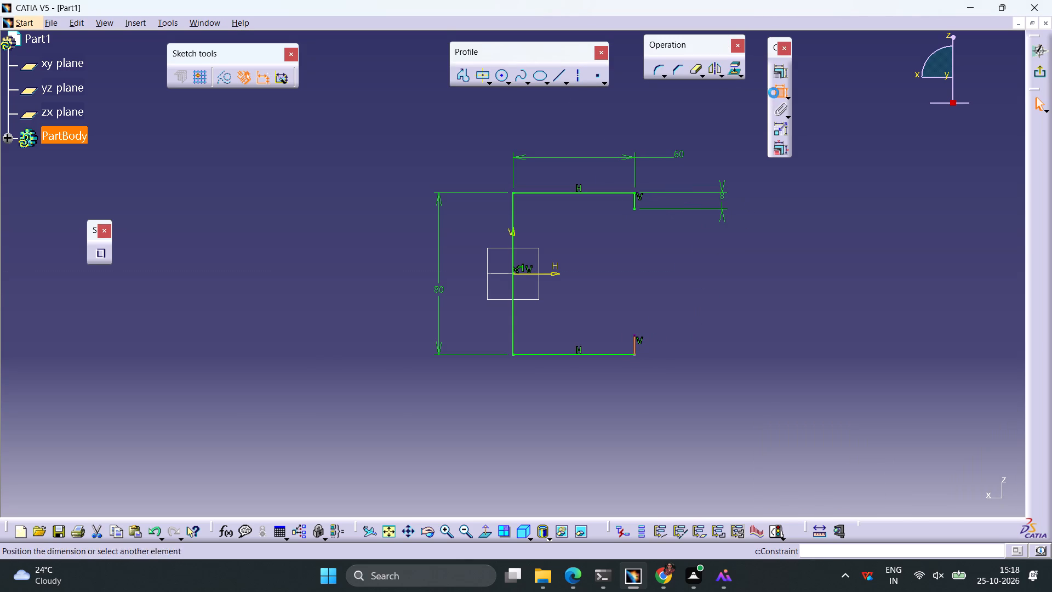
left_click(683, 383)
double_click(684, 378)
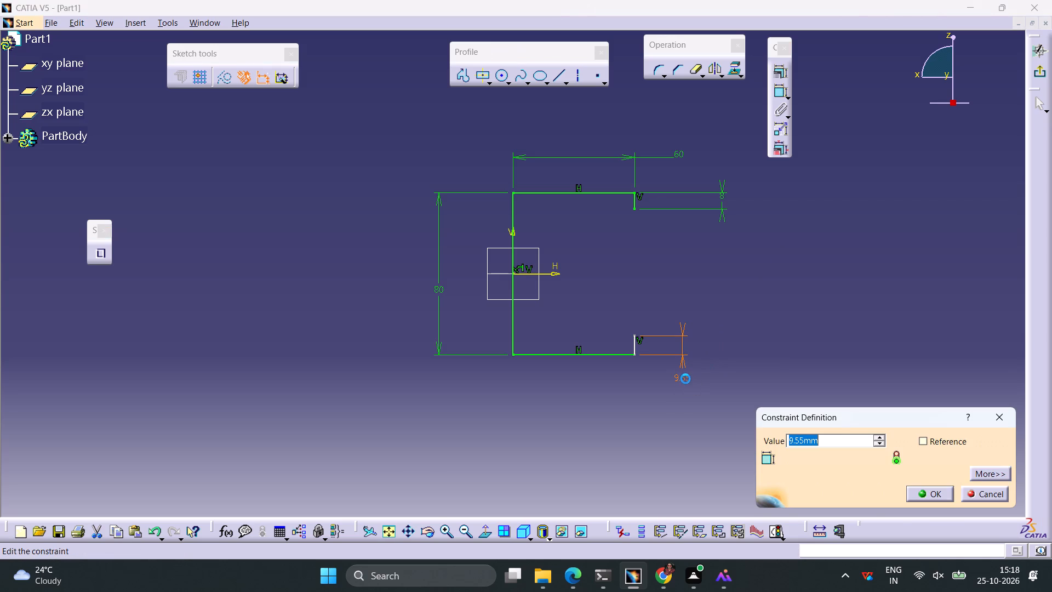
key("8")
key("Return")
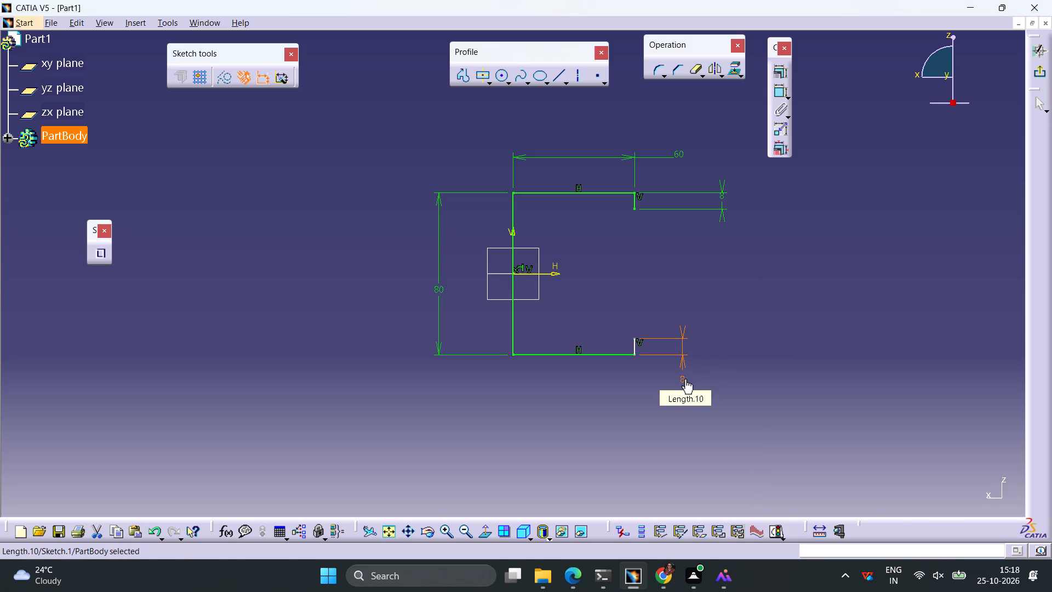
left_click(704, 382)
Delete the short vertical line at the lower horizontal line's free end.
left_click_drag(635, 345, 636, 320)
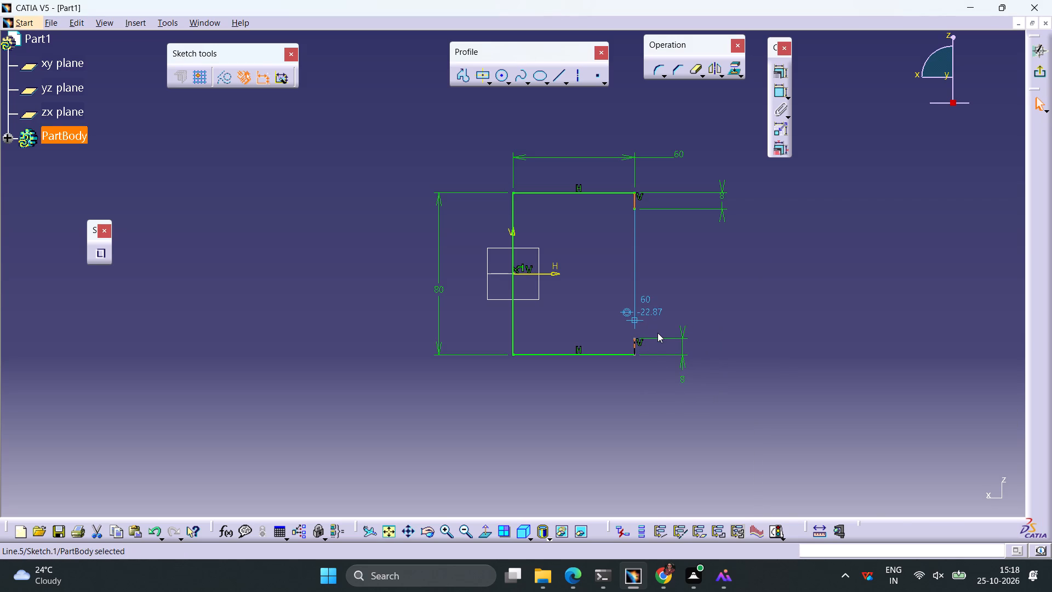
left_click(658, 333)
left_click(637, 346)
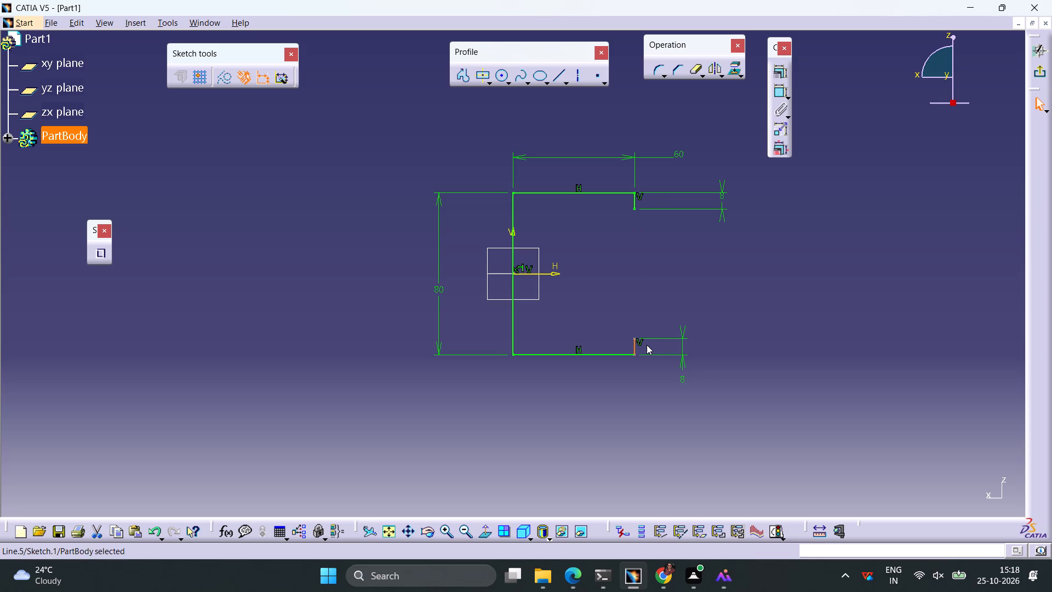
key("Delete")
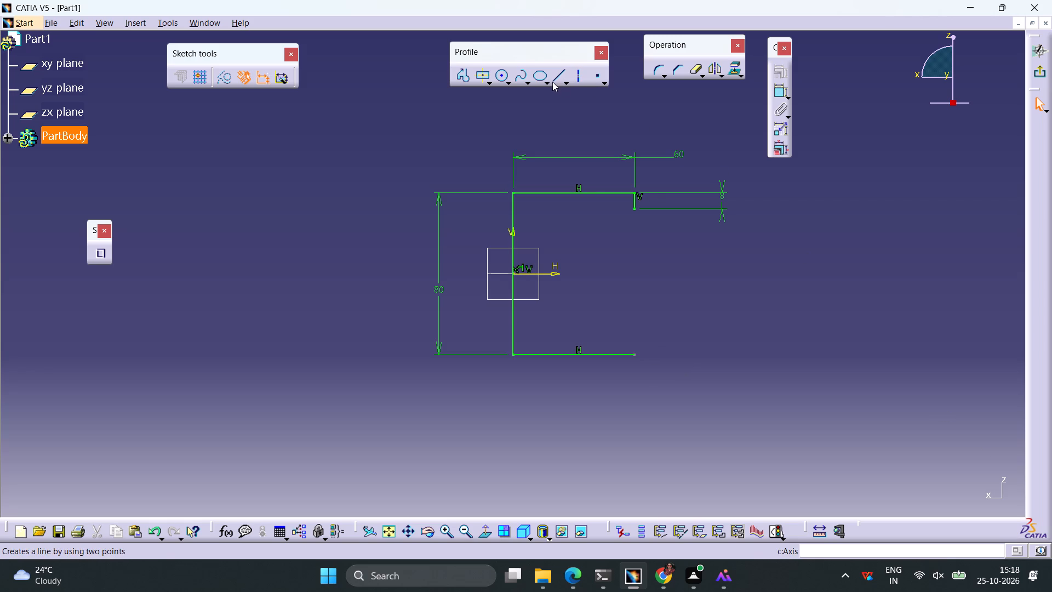
Sketch a short vertical line upward from the lower horizontal line's free end and constrain its length to 8 mm.
left_click(554, 79)
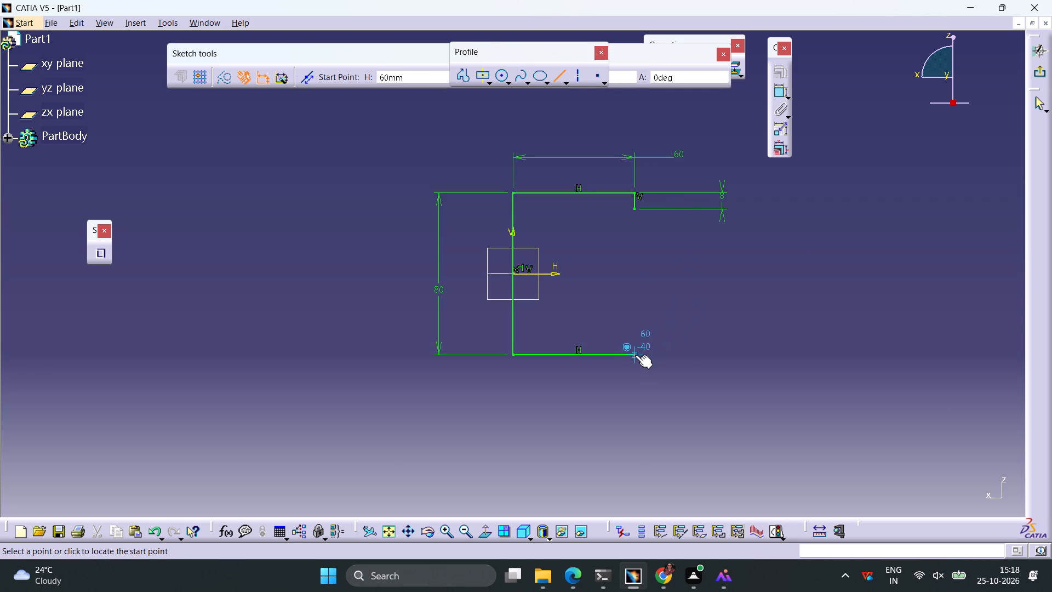
left_click(635, 355)
left_click(634, 317)
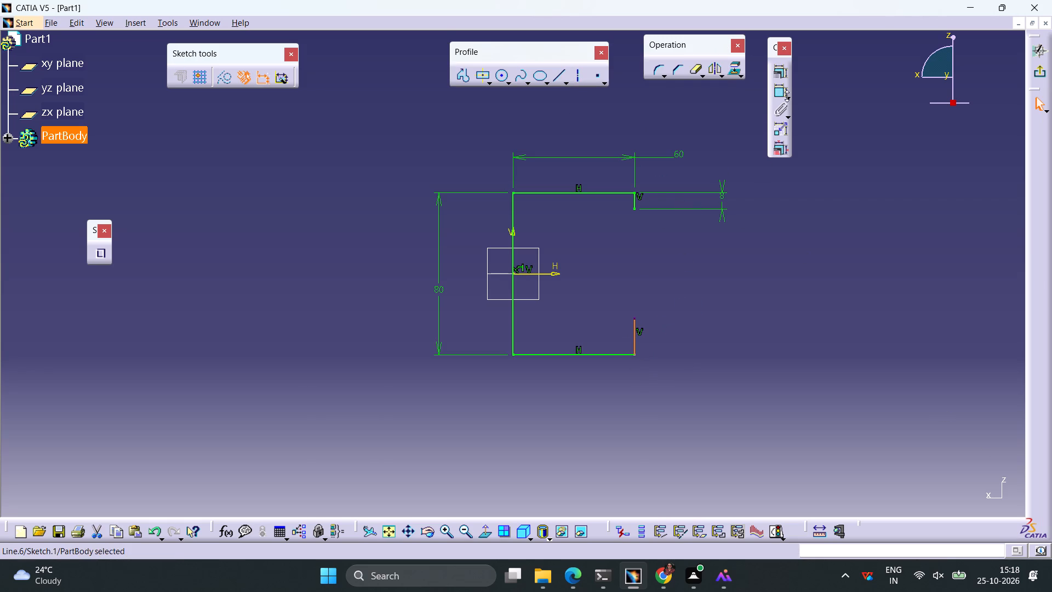
left_click(776, 90)
left_click(704, 341)
double_click(706, 338)
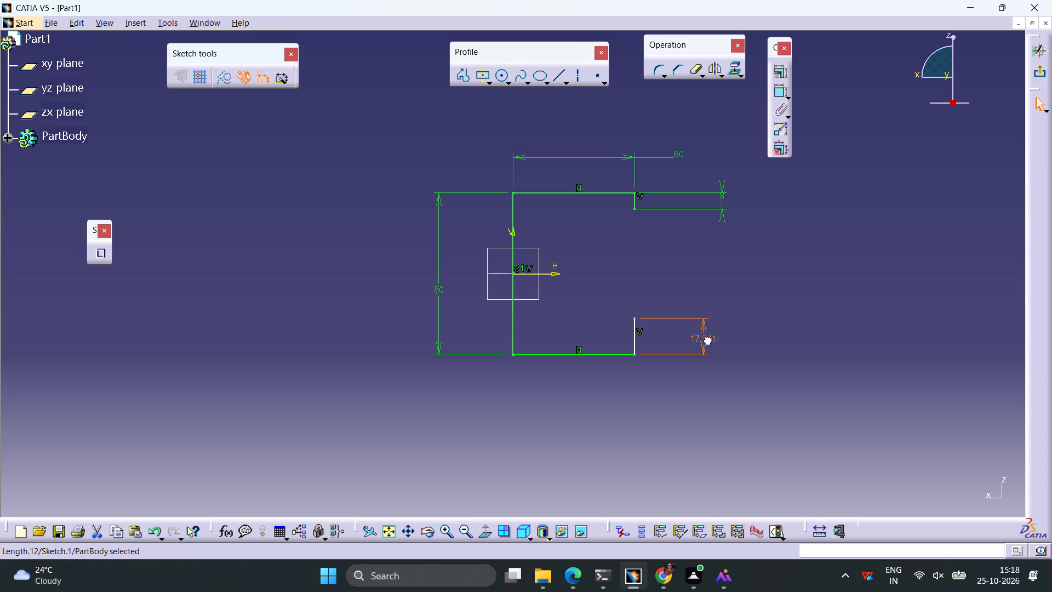
double_click(702, 343)
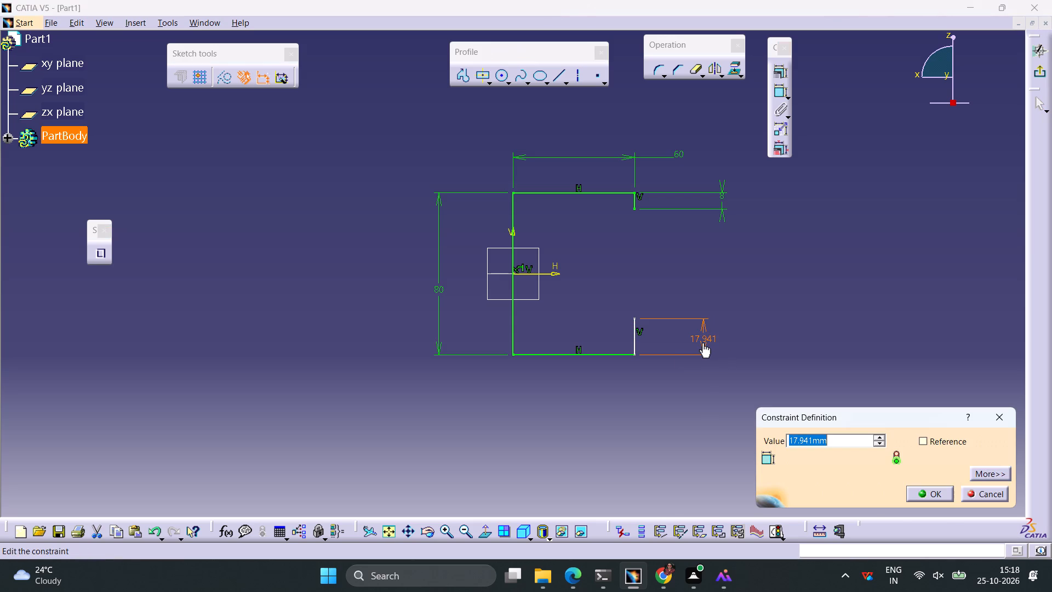
key("8")
key("Return")
left_click(737, 388)
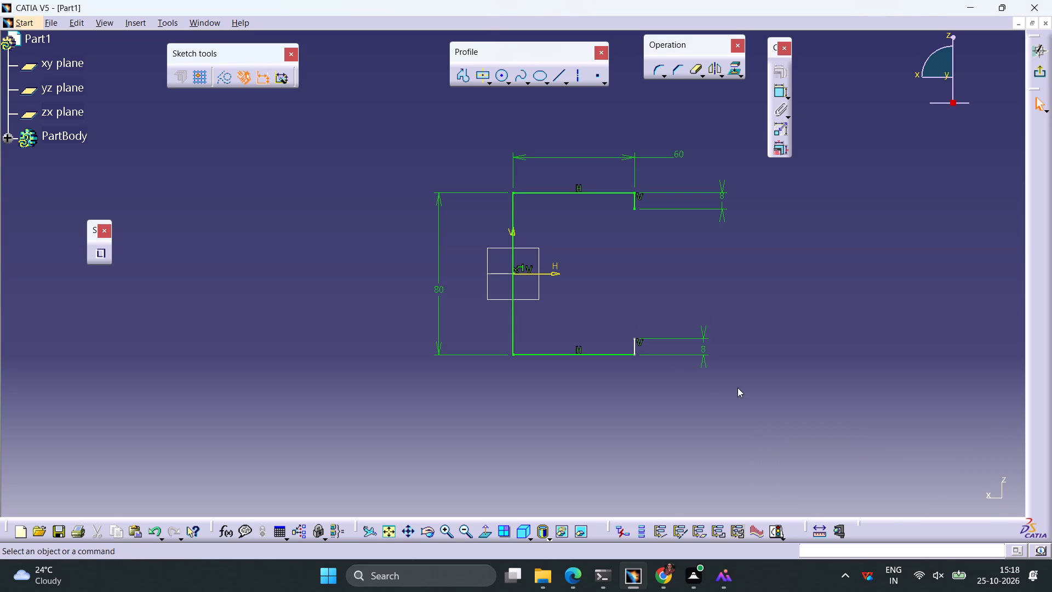
Dimension the horizontal distance between the lower short vertical line and the long vertical line, placing it below the profile.
left_click(636, 348)
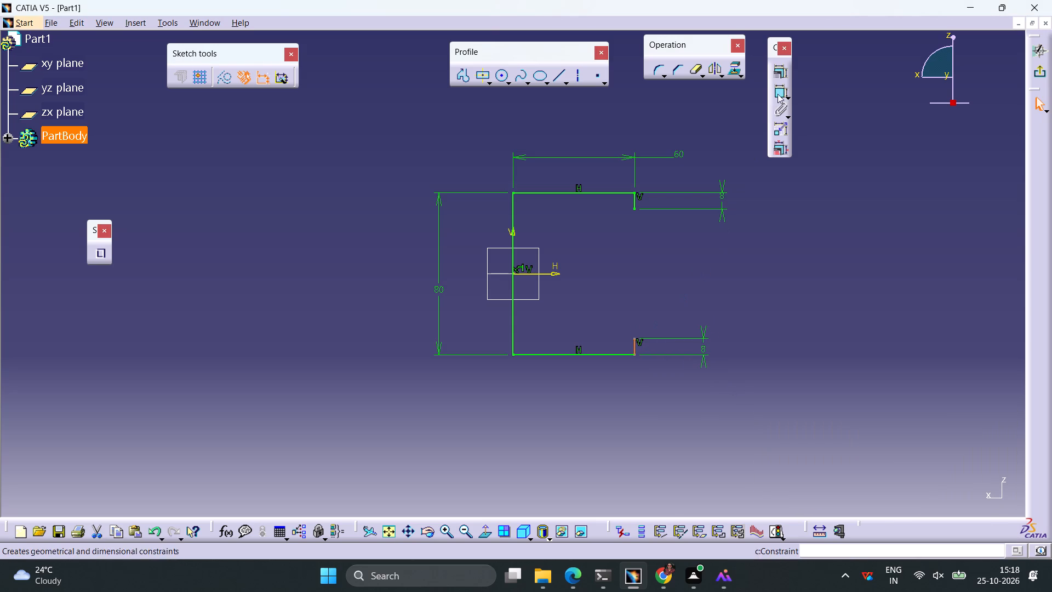
left_click(779, 92)
left_click(512, 331)
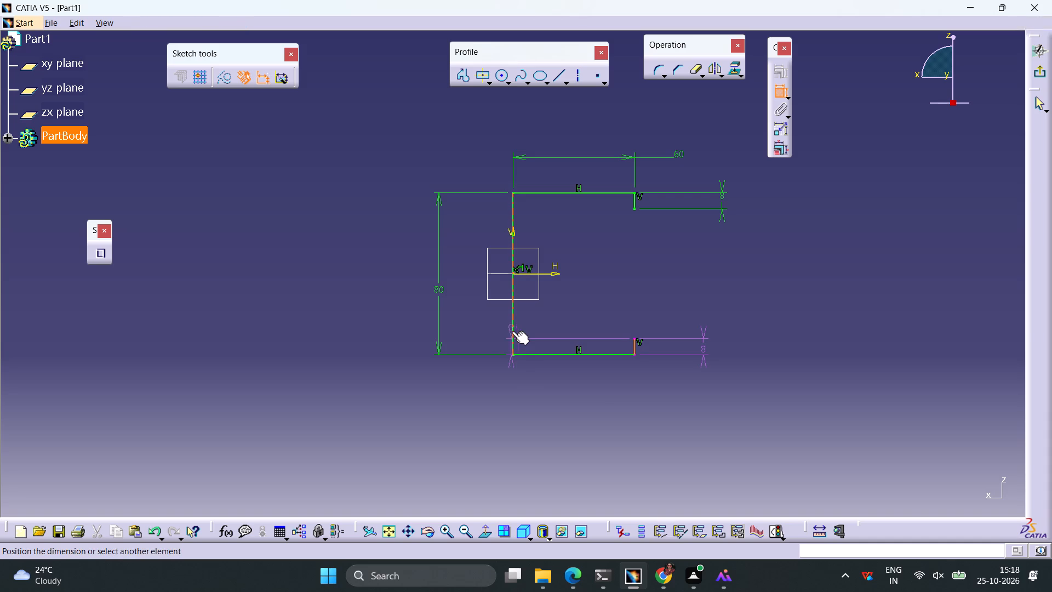
left_click(599, 395)
left_click(678, 407)
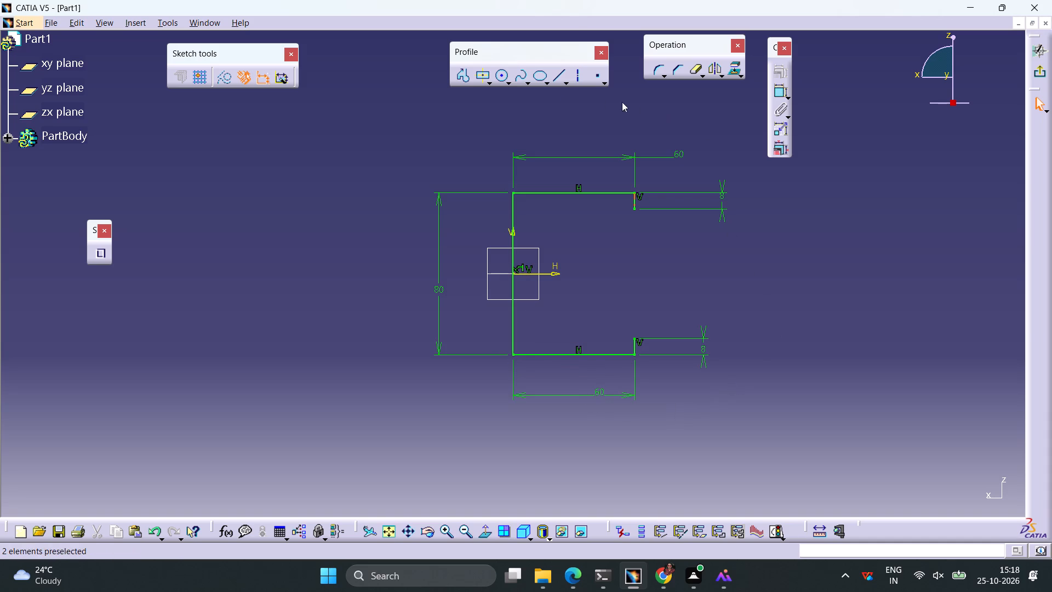
Sketch an inner horizontal line from the upper lip's lower endpoint toward the long vertical line and constrain its length to 60-8 (52 mm).
left_click(557, 79)
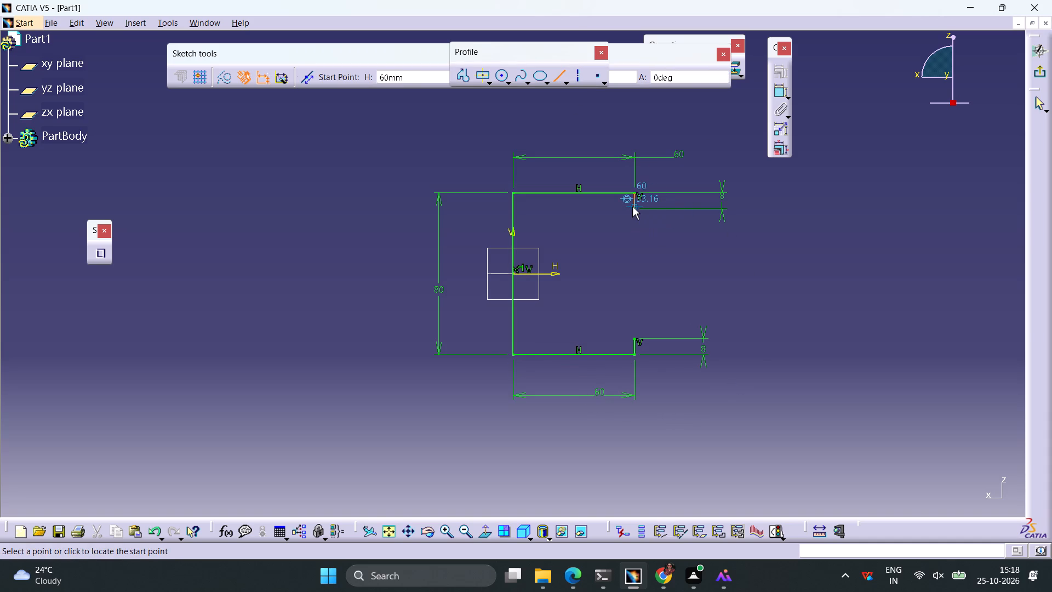
left_click(635, 211)
left_click(547, 211)
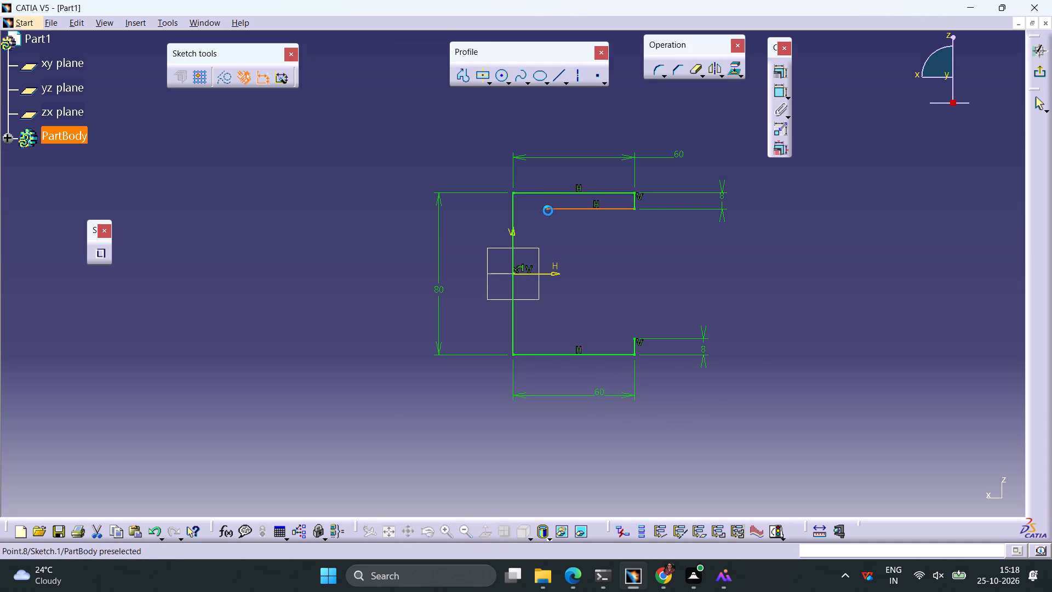
left_click(780, 94)
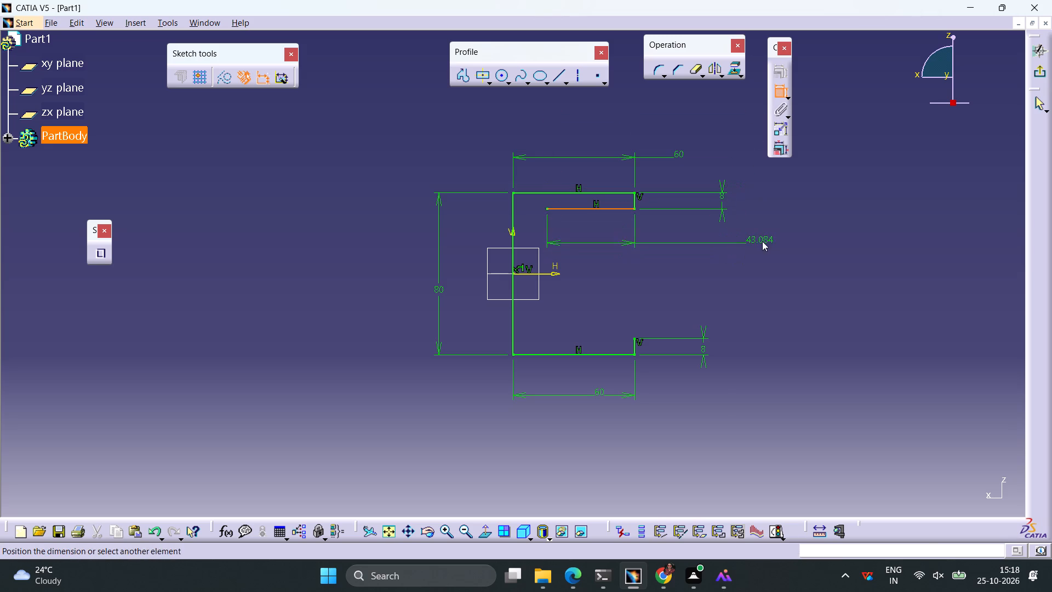
left_click(764, 232)
double_click(766, 230)
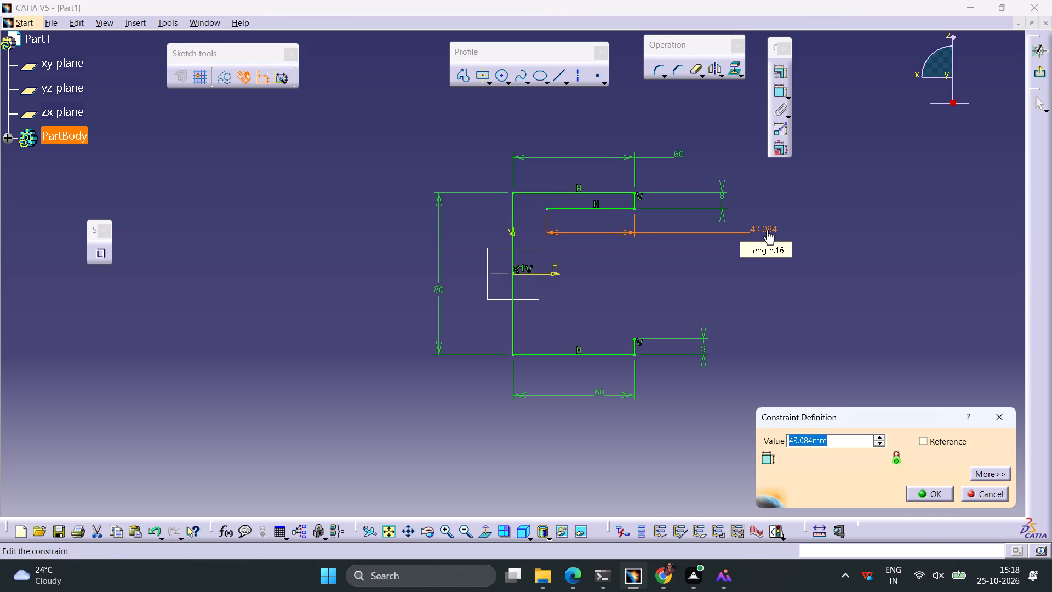
type("60-8")
key("Return")
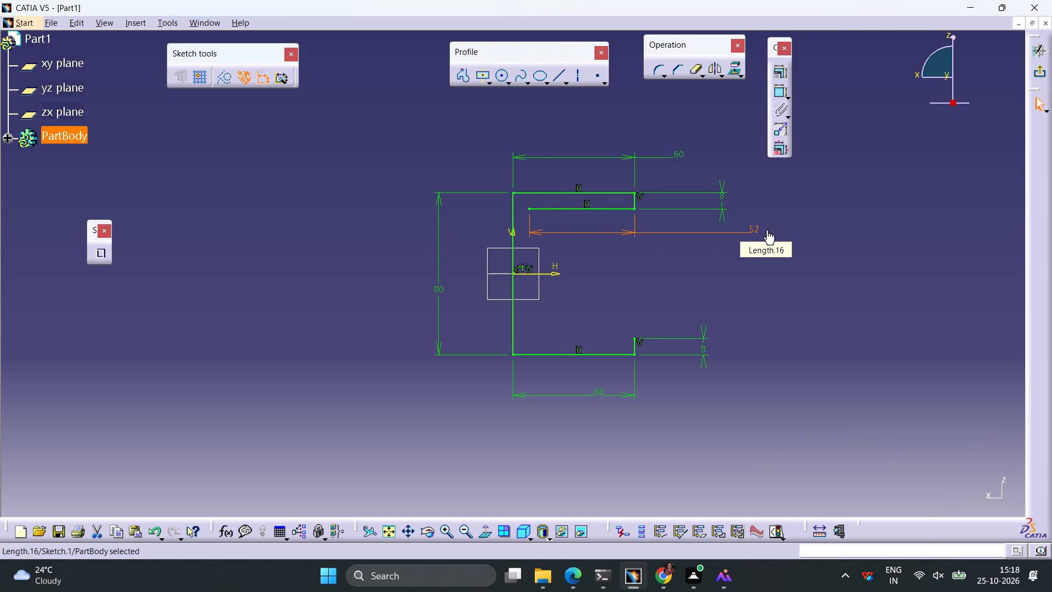
left_click(805, 257)
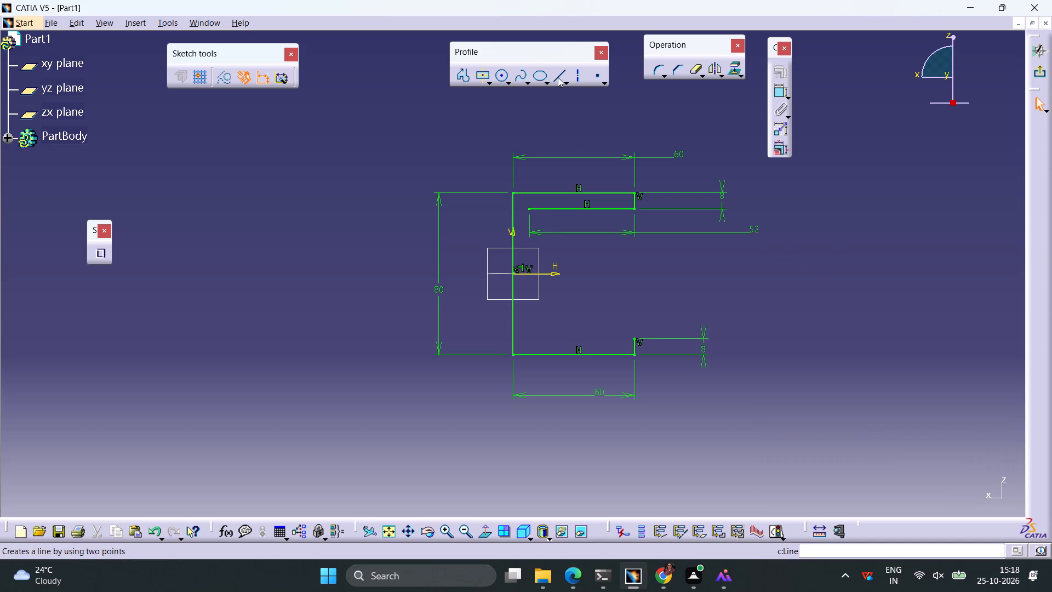
Sketch an inner horizontal line from the lower lip's upper endpoint toward the long vertical line and constrain its length to 52 mm.
left_click(558, 77)
left_click(633, 337)
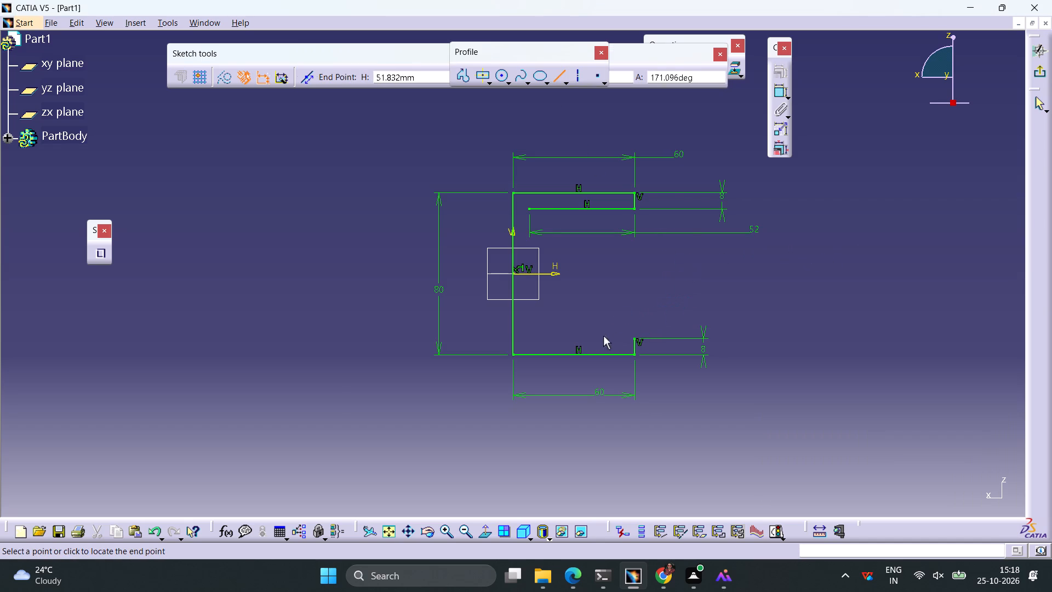
left_click(549, 336)
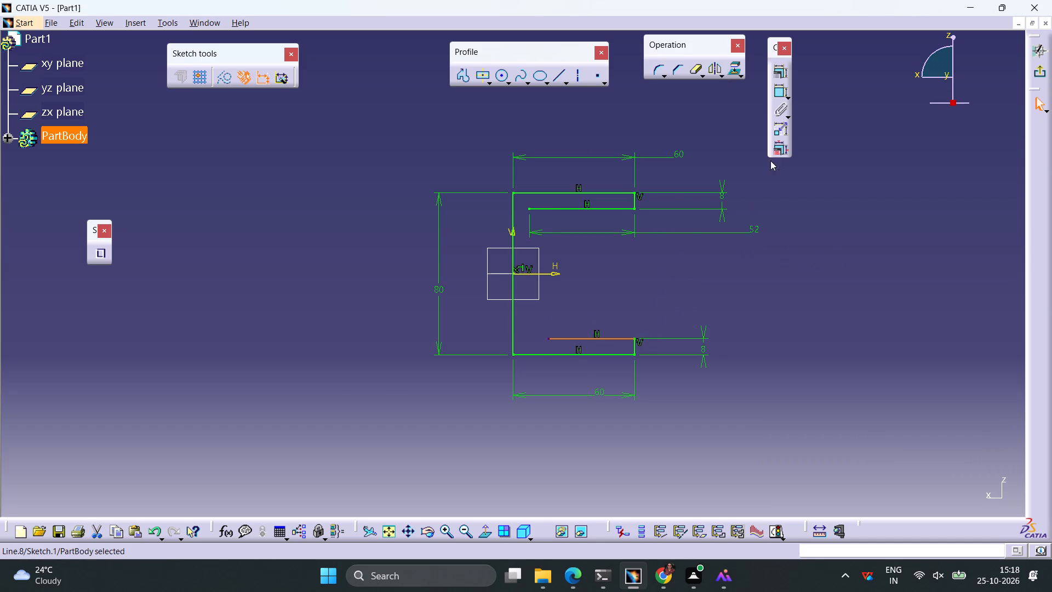
left_click(777, 93)
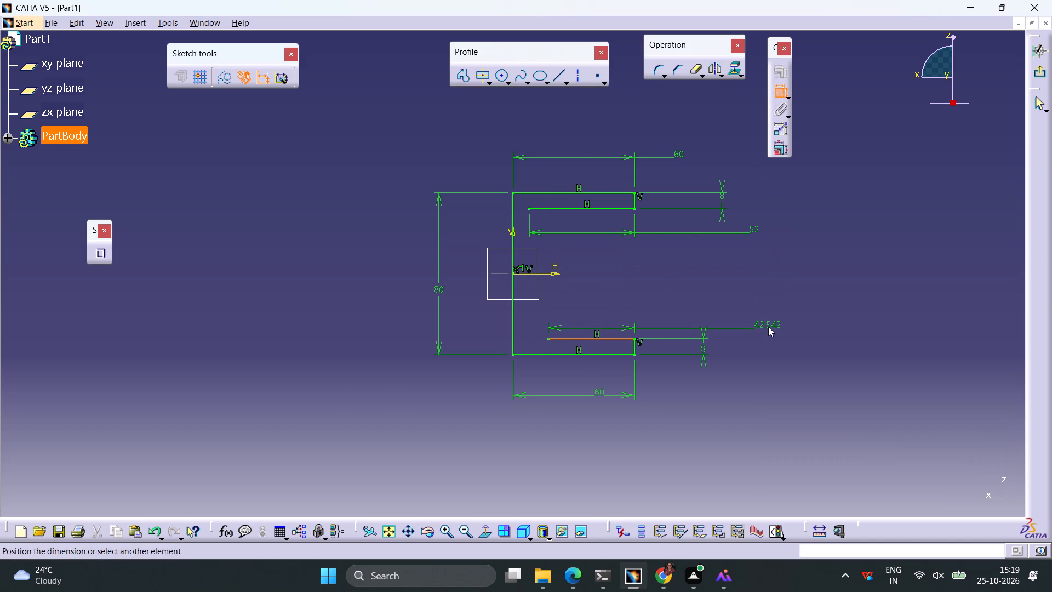
left_click(768, 325)
double_click(767, 322)
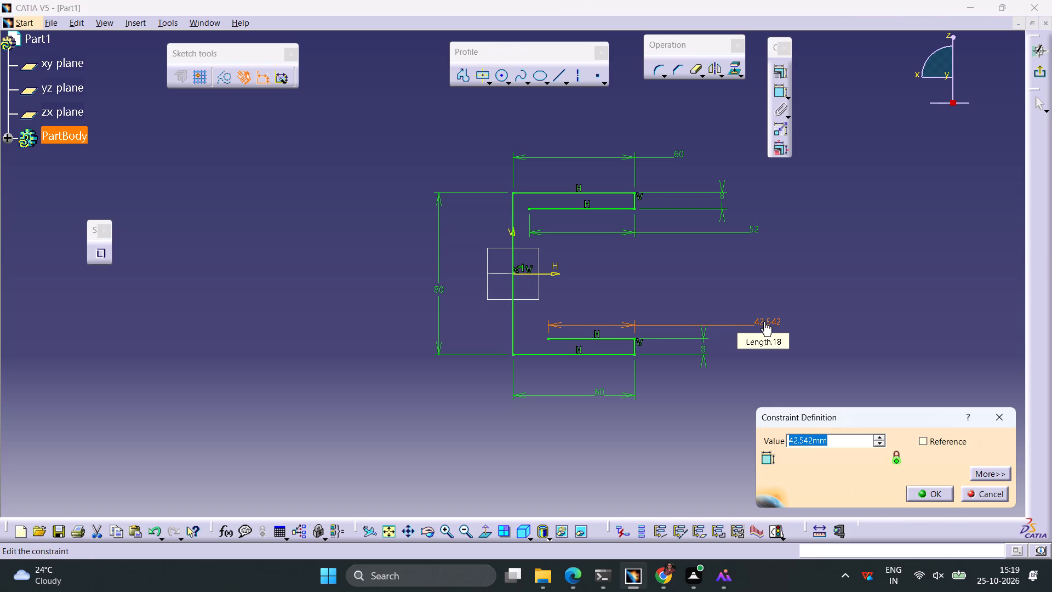
type("52")
key("Return")
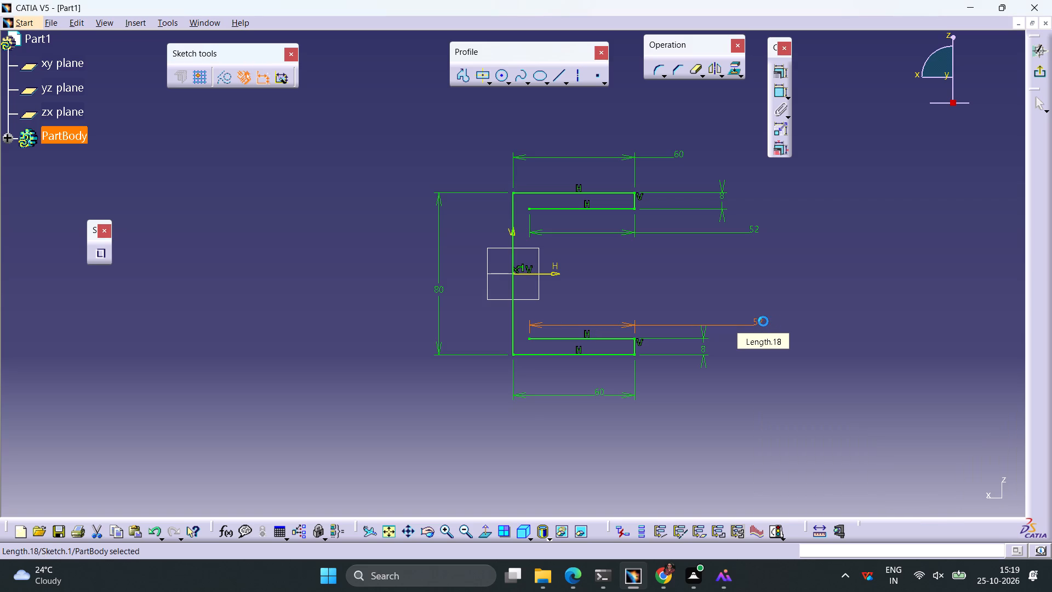
Close the profile with a vertical line joining the free ends of the two inner horizontal lines.
left_click(552, 76)
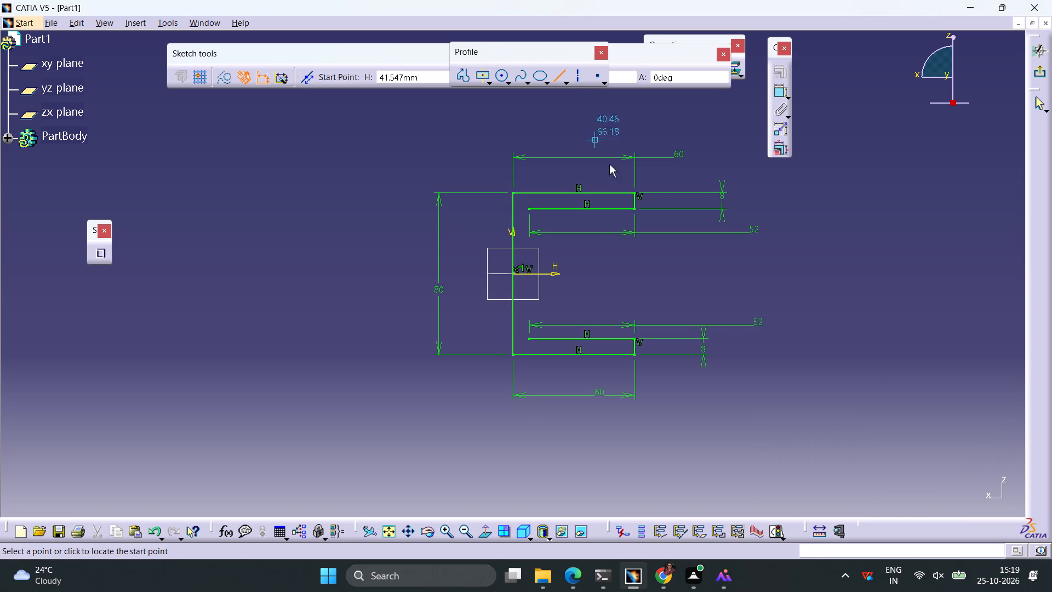
left_click(529, 210)
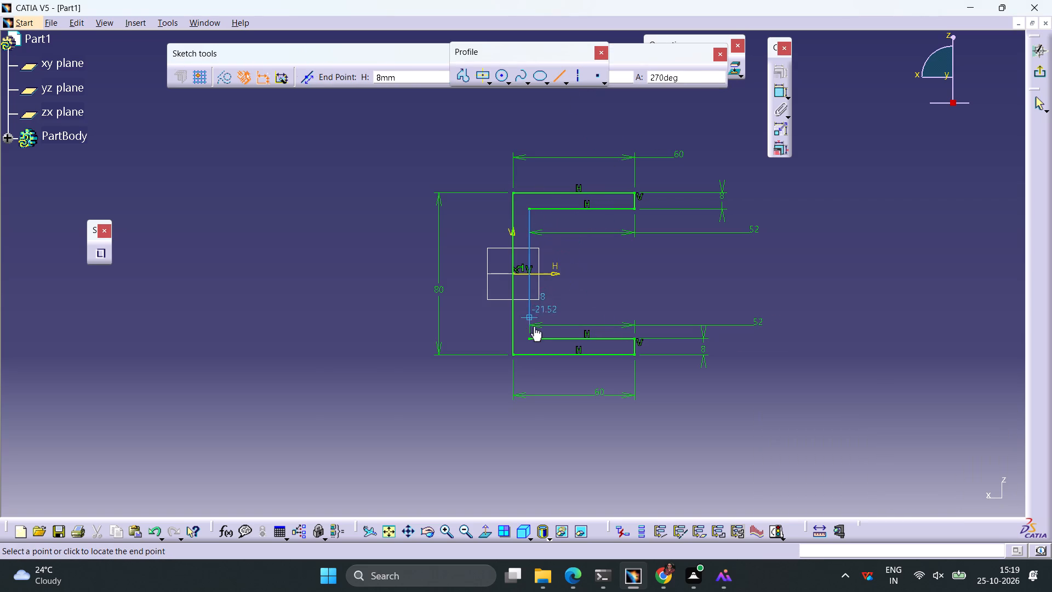
left_click(528, 338)
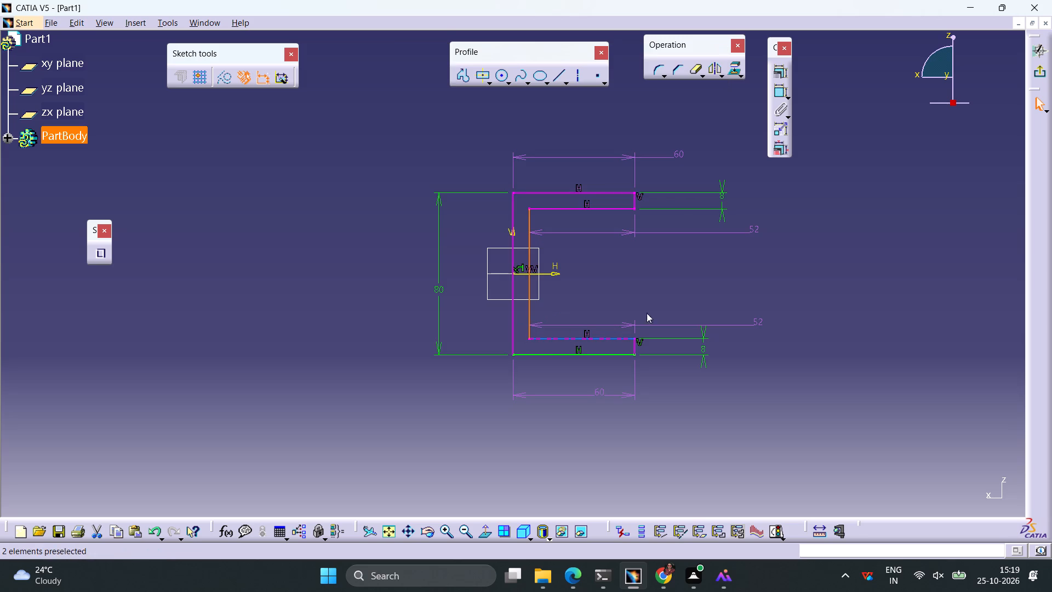
left_click(706, 283)
Delete the 52 mm dimension of the upper inner horizontal line and exit the sketch.
left_click(753, 230)
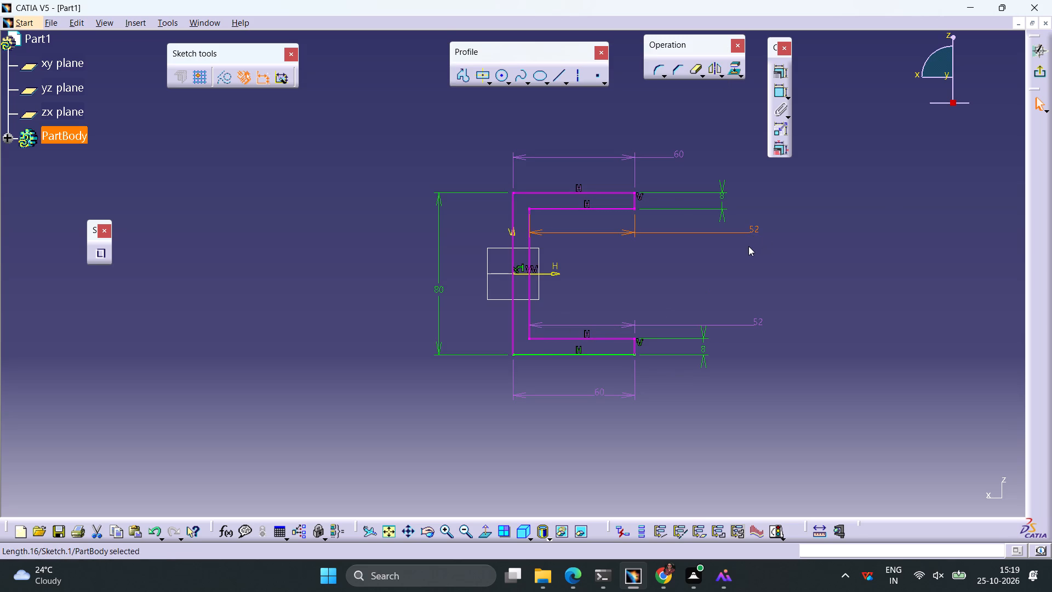
key("Delete")
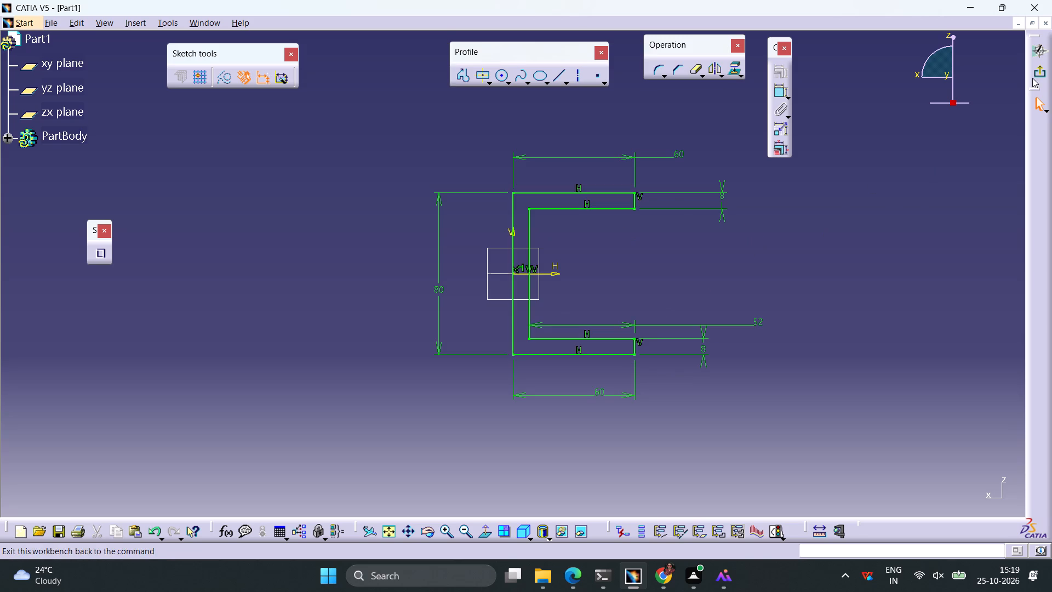
left_click(1038, 76)
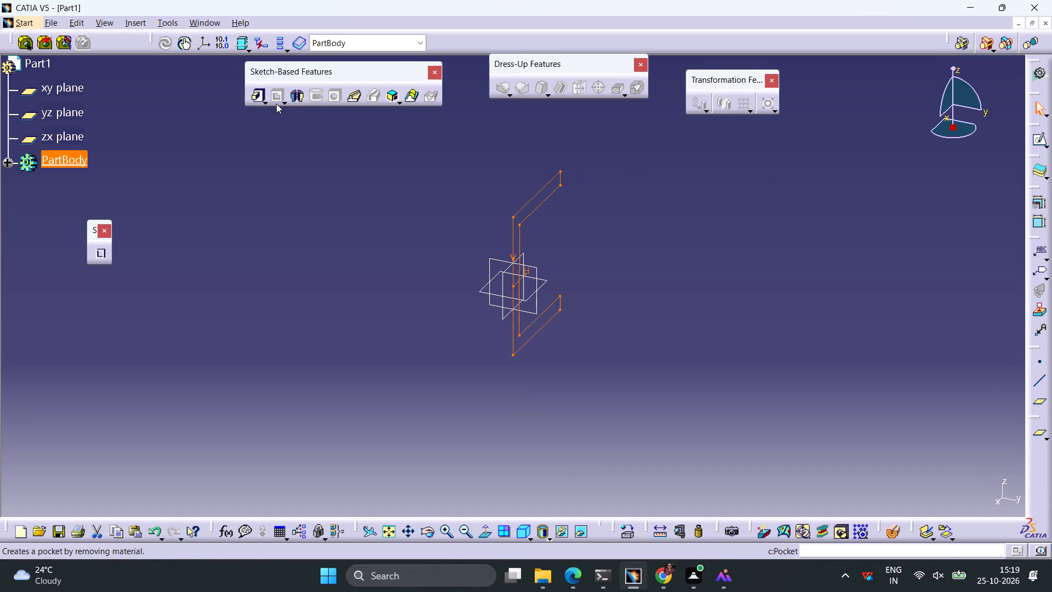
Pad the C-shaped profile with a length of 25 mm and mirrored extent.
left_click(253, 93)
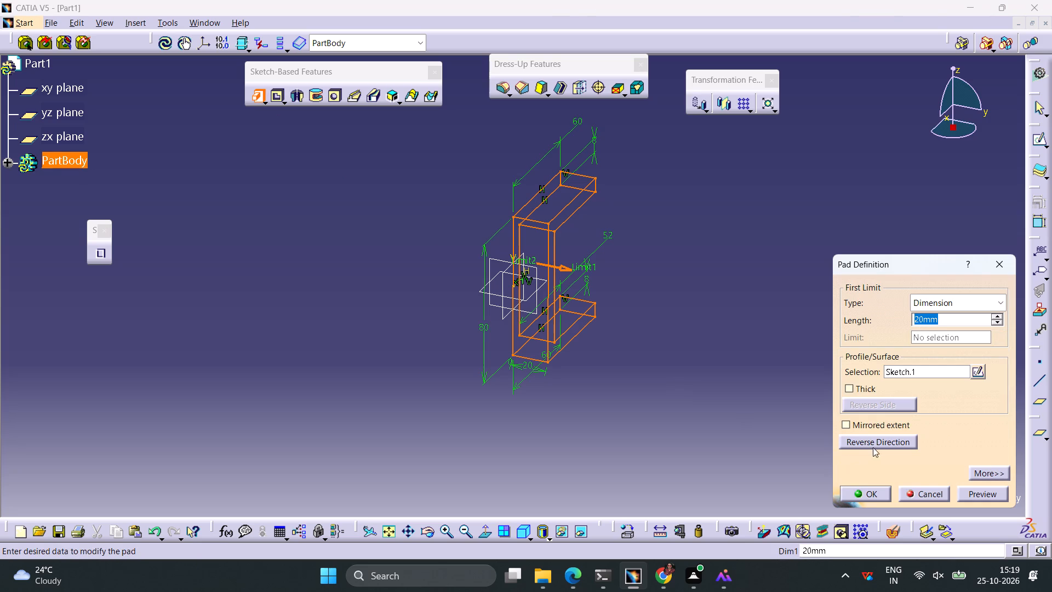
left_click(851, 424)
left_click_drag(948, 320, 944, 324)
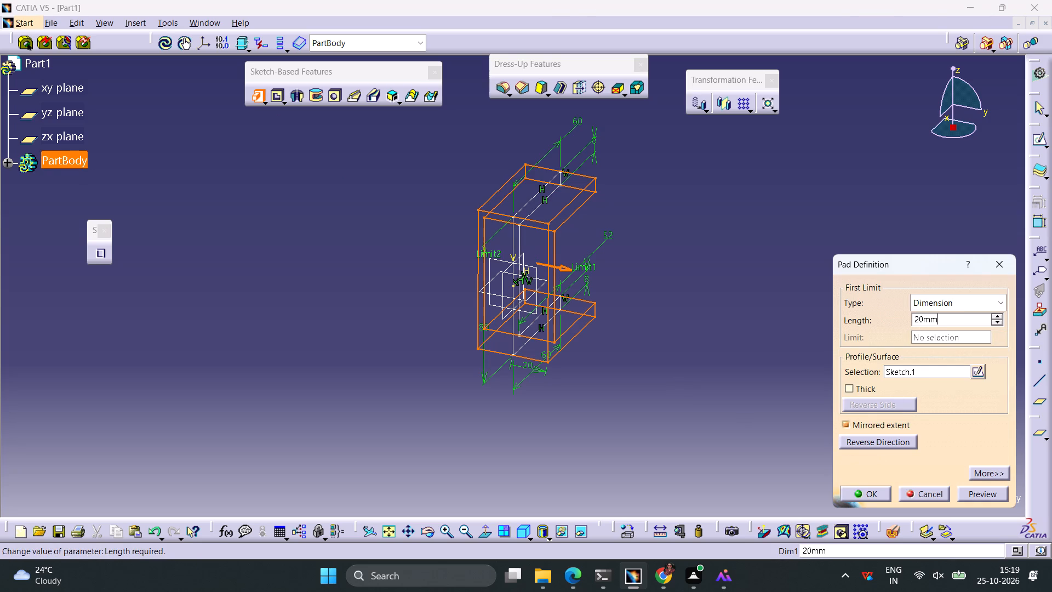
left_click_drag(944, 324, 907, 327)
type("25")
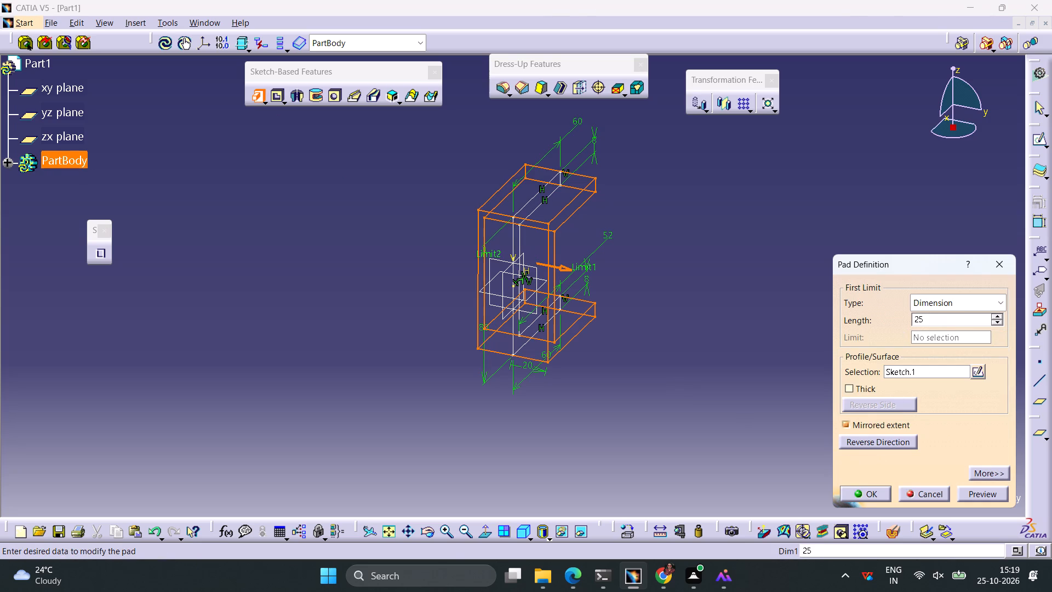
key("Return")
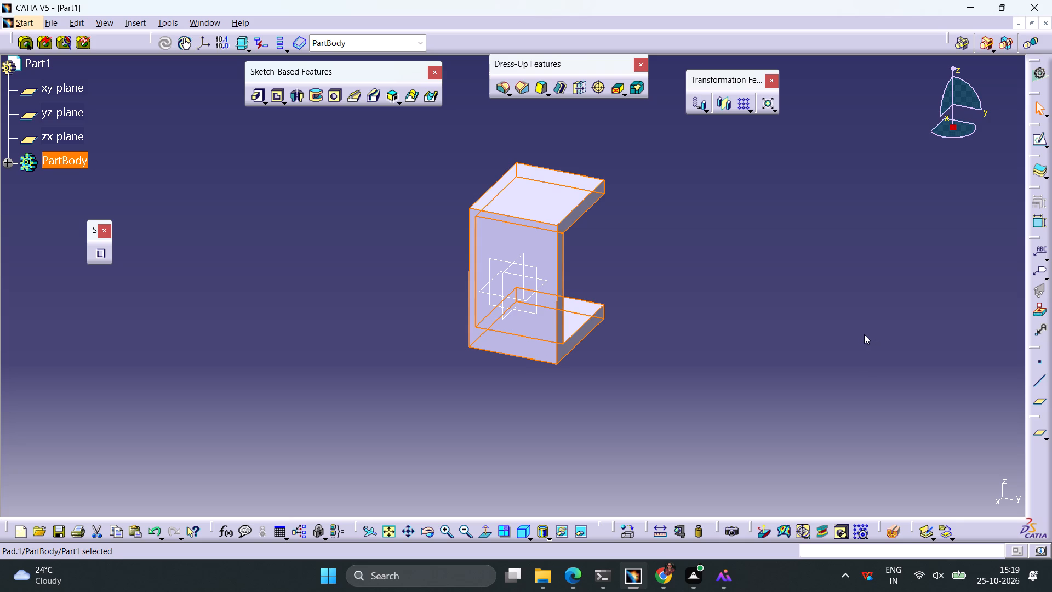
left_click(695, 327)
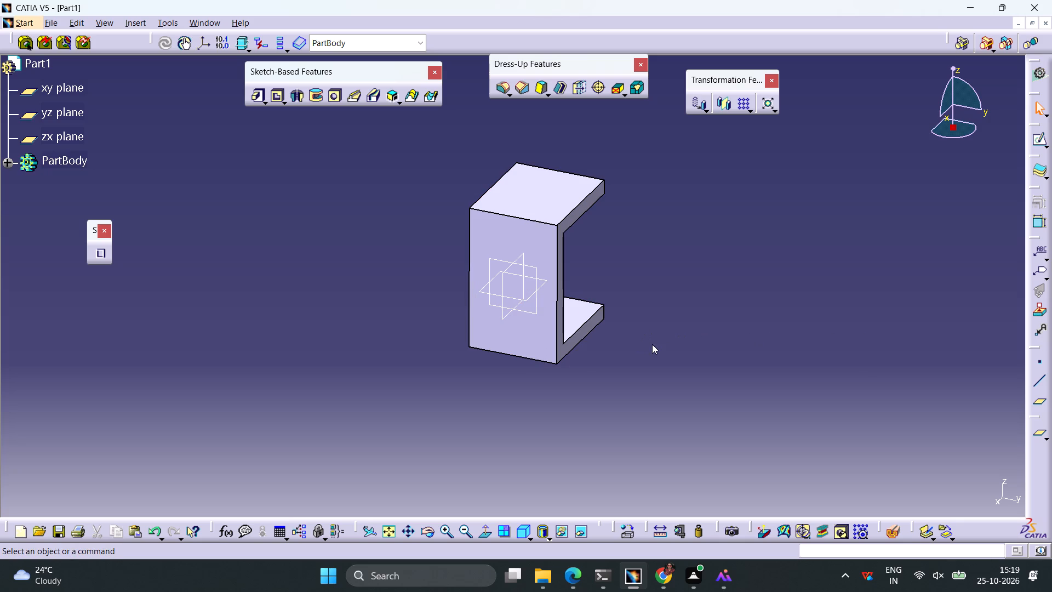
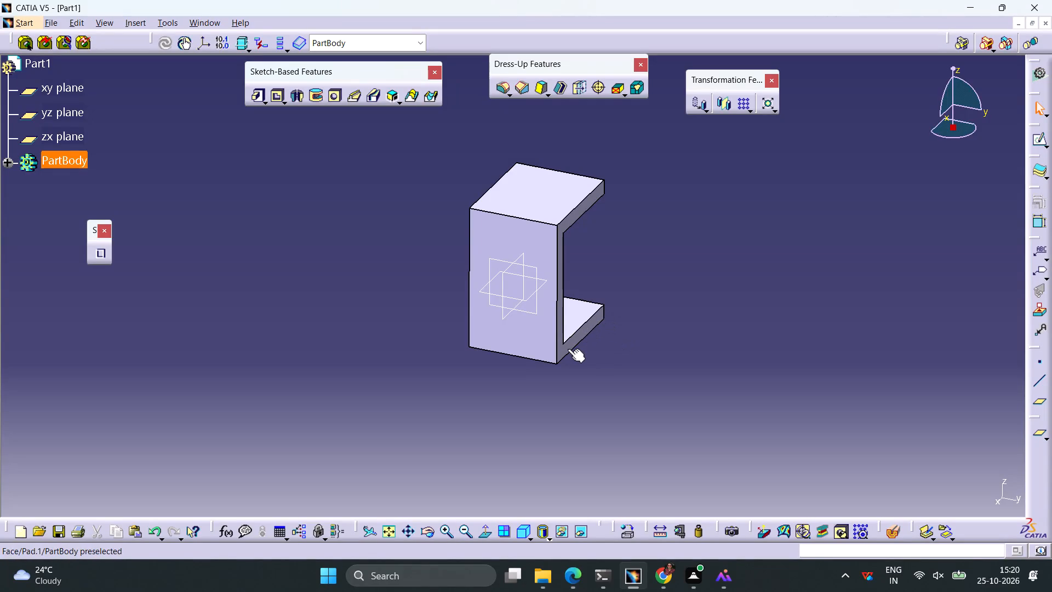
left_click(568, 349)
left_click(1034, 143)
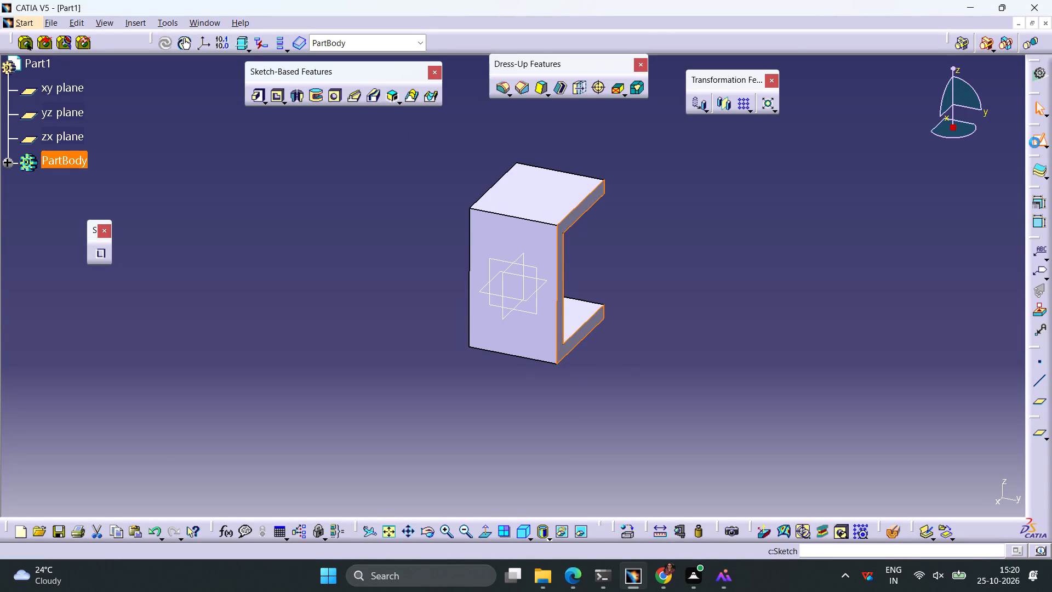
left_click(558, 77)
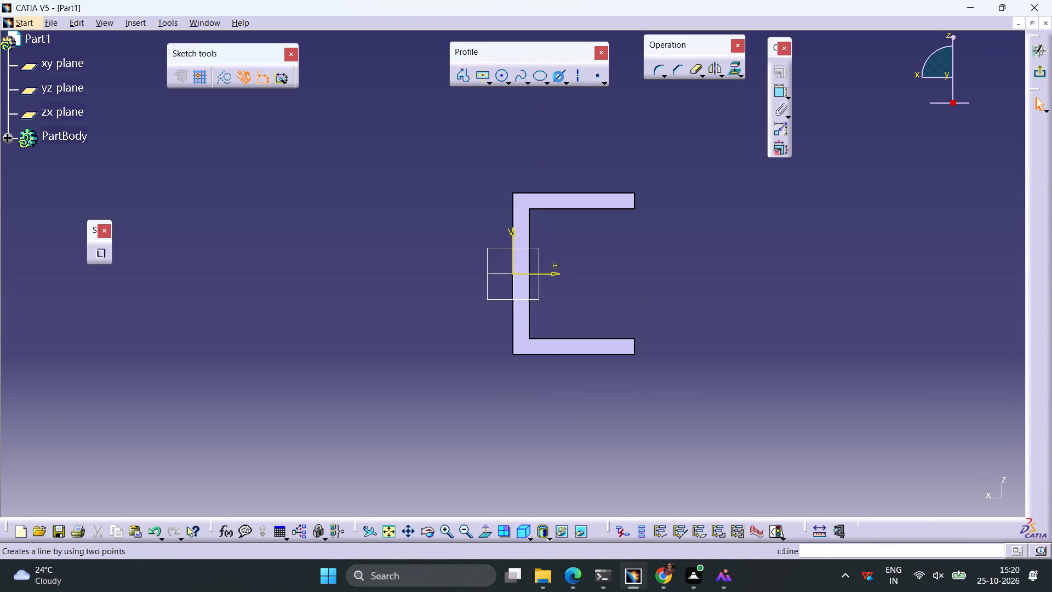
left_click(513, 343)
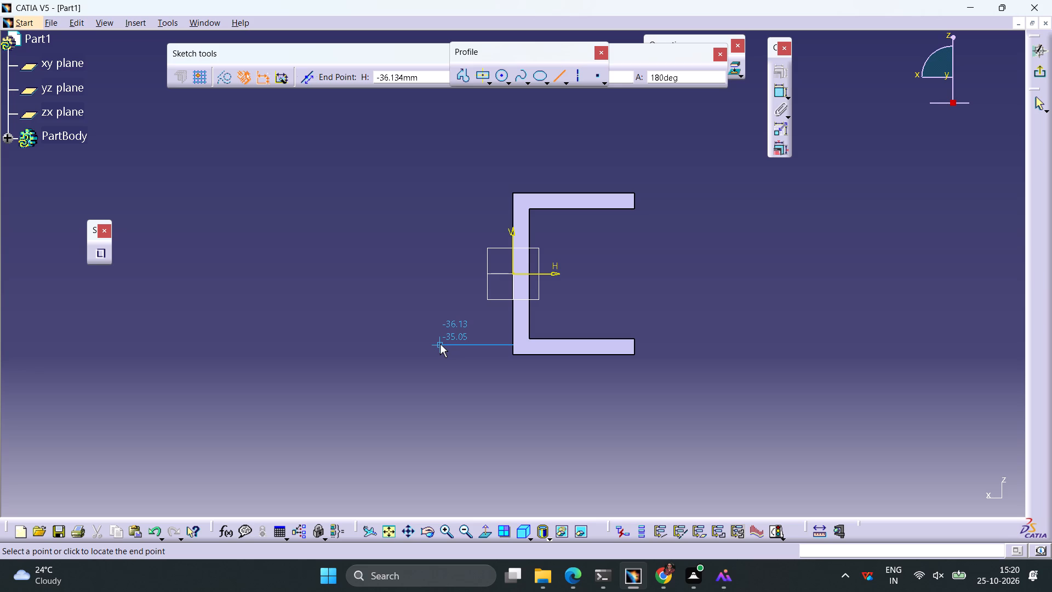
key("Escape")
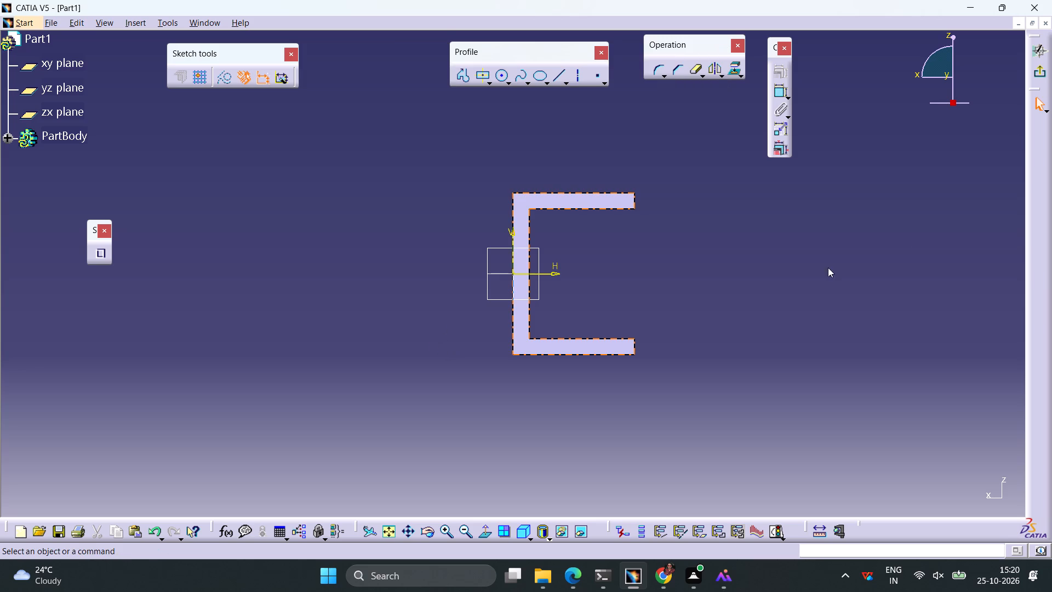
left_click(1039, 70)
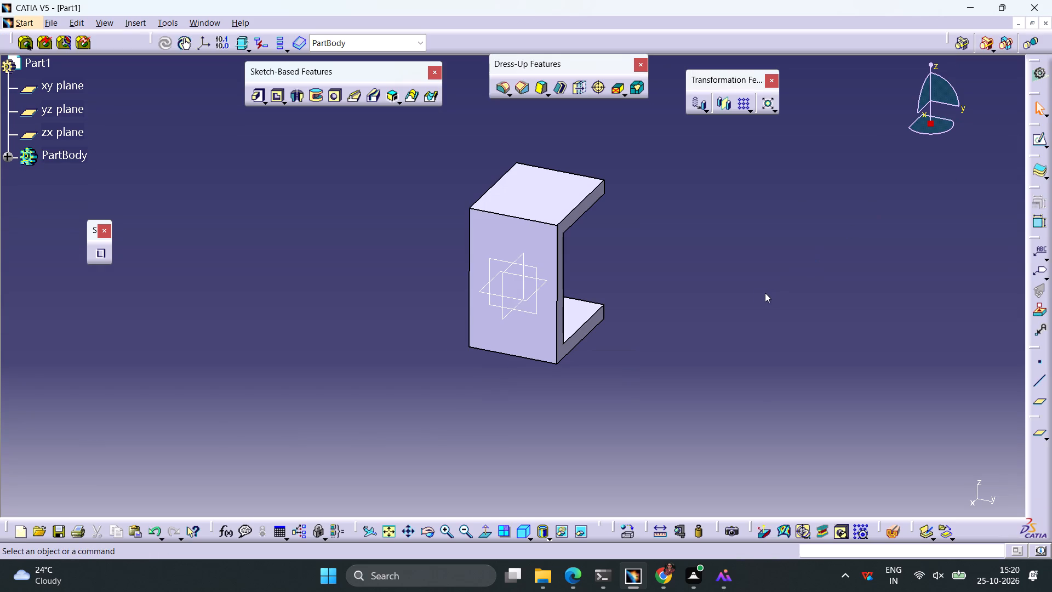
Open a sketch on the outer bottom face of the C-channel's lower flange.
middle_click_drag(655, 338, 613, 264)
right_click_drag(653, 338, 613, 264)
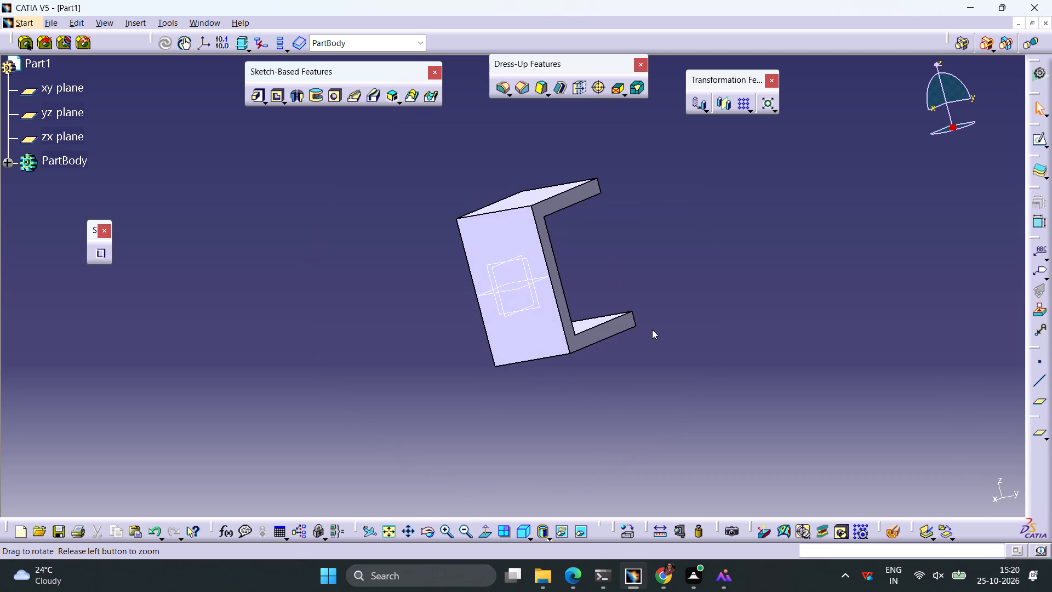
middle_click_drag(649, 339, 602, 261)
right_click_drag(649, 339, 602, 261)
left_click(625, 338)
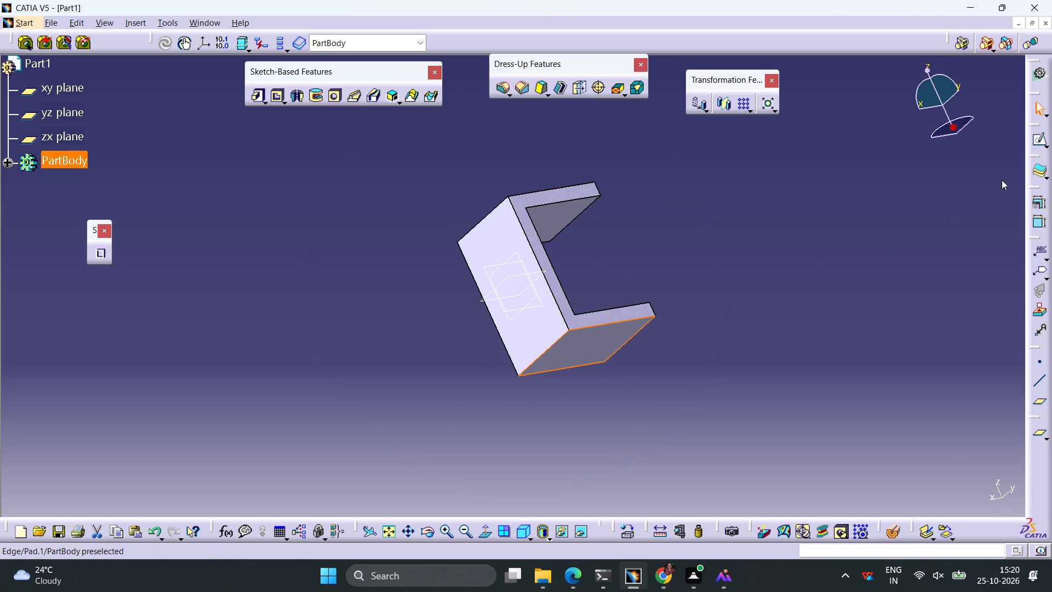
left_click(1037, 139)
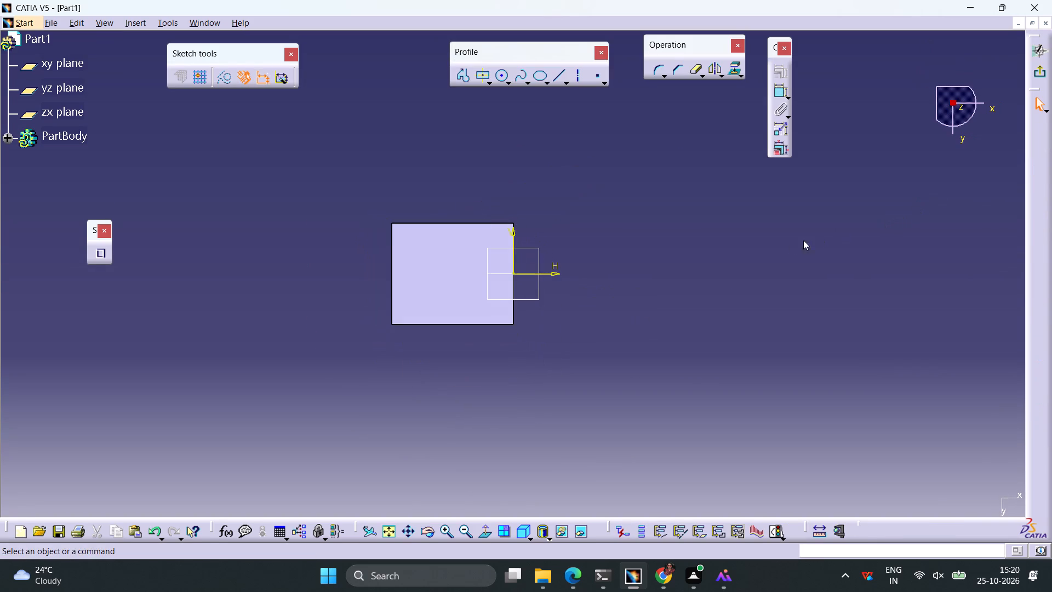
Examine the channel and the sketch axes from several angles, finishing with a view normal to the sketch plane.
middle_click_drag(734, 238, 628, 308)
right_click_drag(734, 238, 628, 308)
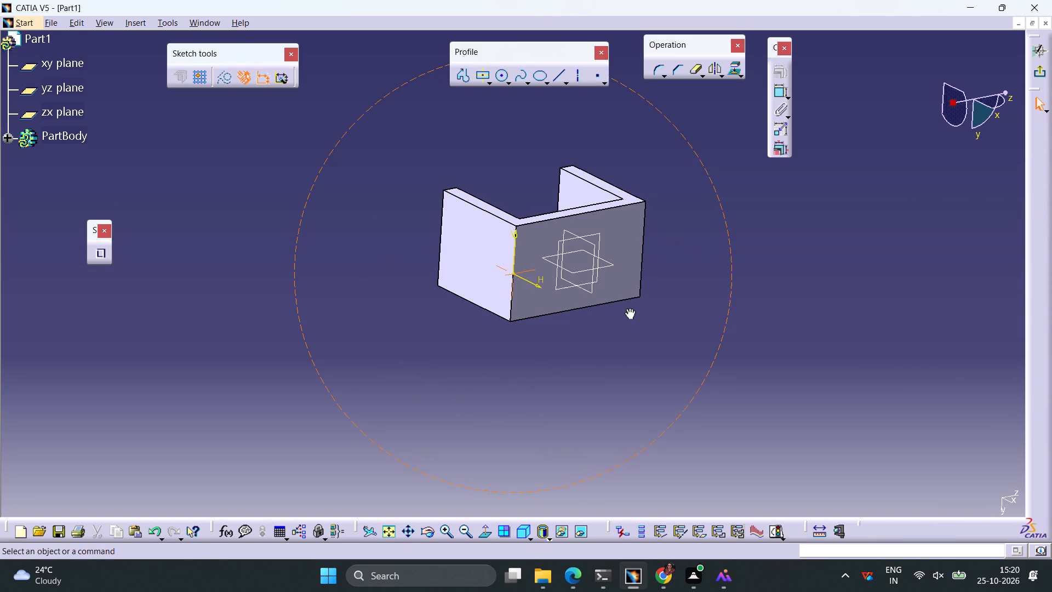
middle_click_drag(628, 308, 433, 140)
right_click_drag(628, 308, 433, 140)
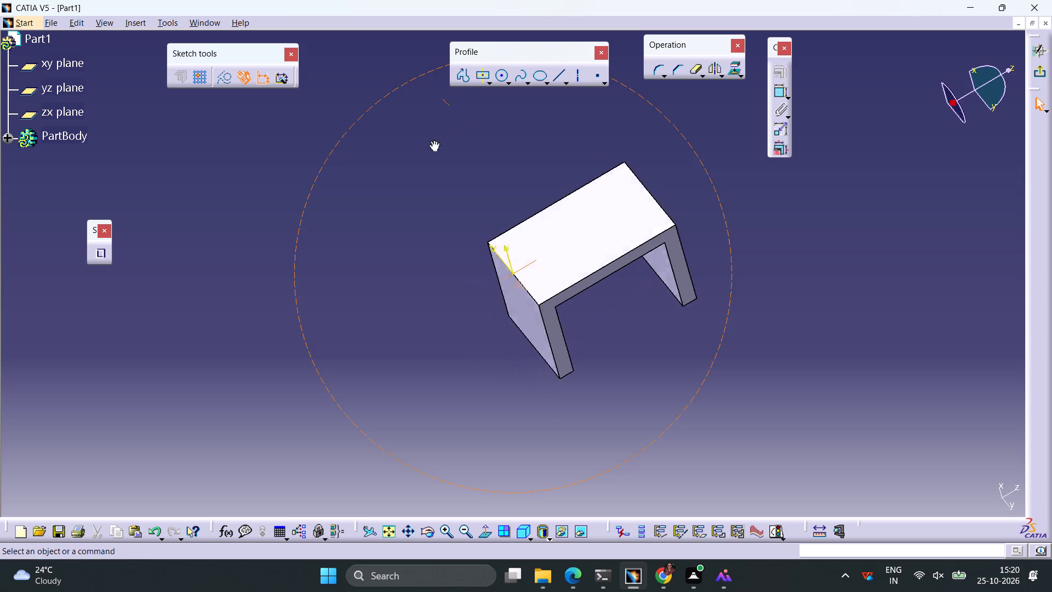
right_click_drag(433, 140, 419, 153)
middle_click_drag(433, 140, 419, 153)
middle_click_drag(659, 414, 662, 321)
right_click_drag(659, 414, 662, 321)
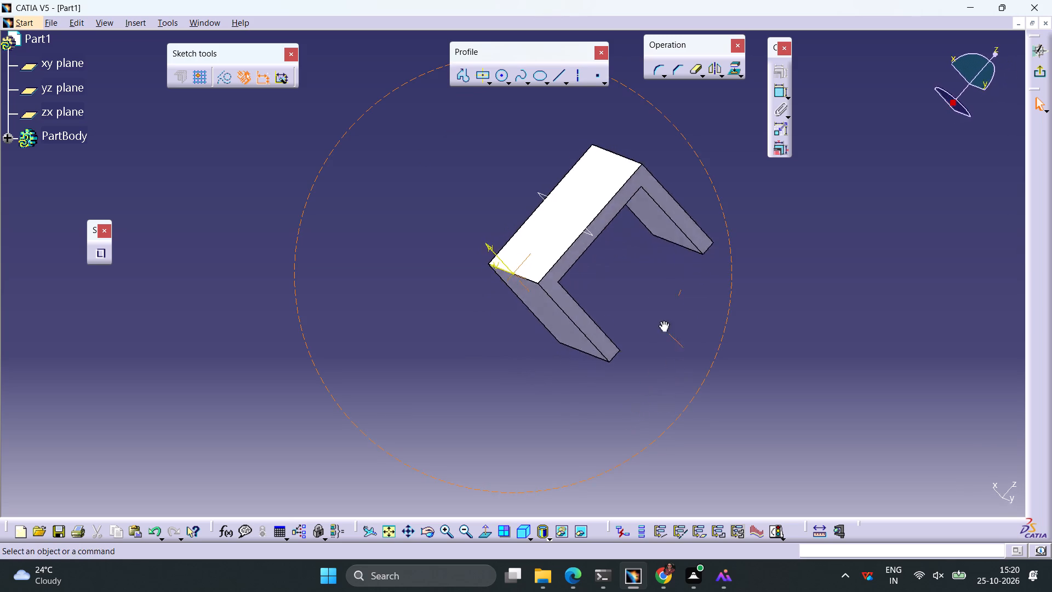
right_click_drag(662, 321, 638, 126)
middle_click_drag(662, 321, 638, 126)
middle_click_drag(690, 326, 670, 226)
right_click_drag(690, 326, 670, 226)
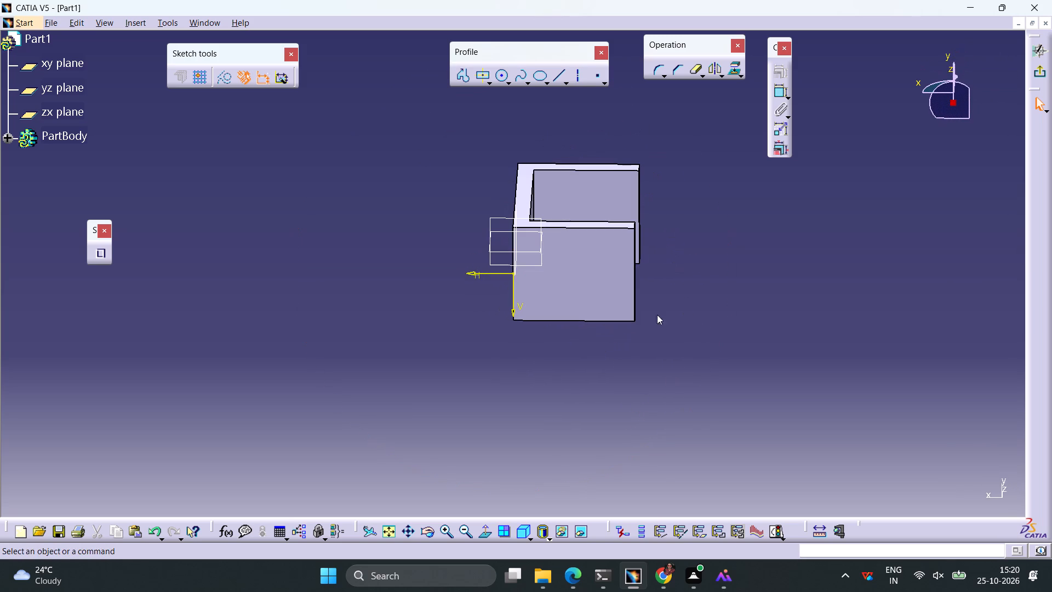
left_click(481, 533)
middle_click_drag(622, 331, 622, 330)
right_click_drag(622, 331, 558, 347)
middle_click_drag(622, 330, 558, 347)
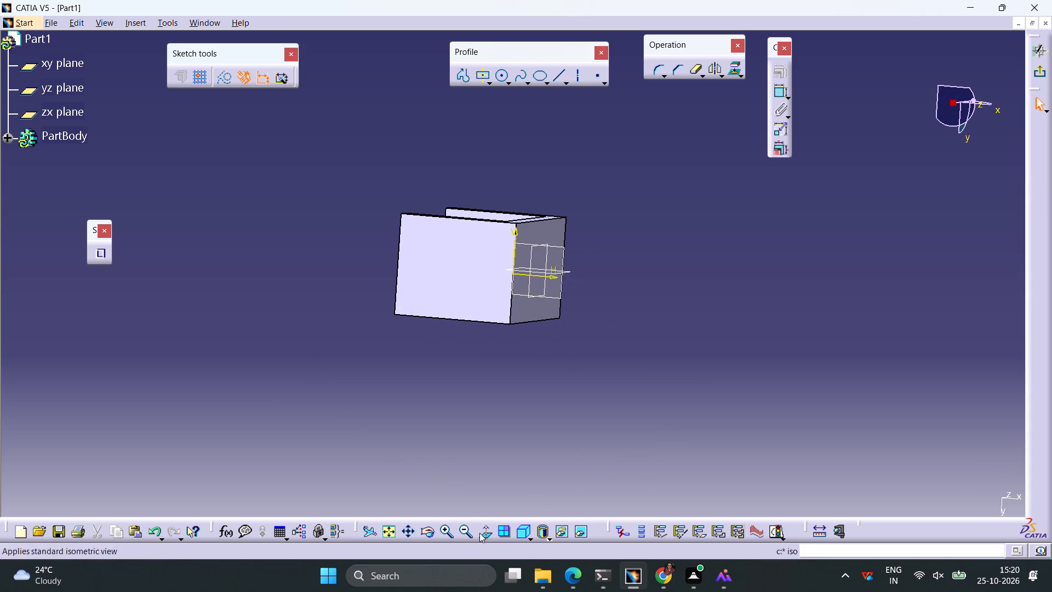
left_click(479, 533)
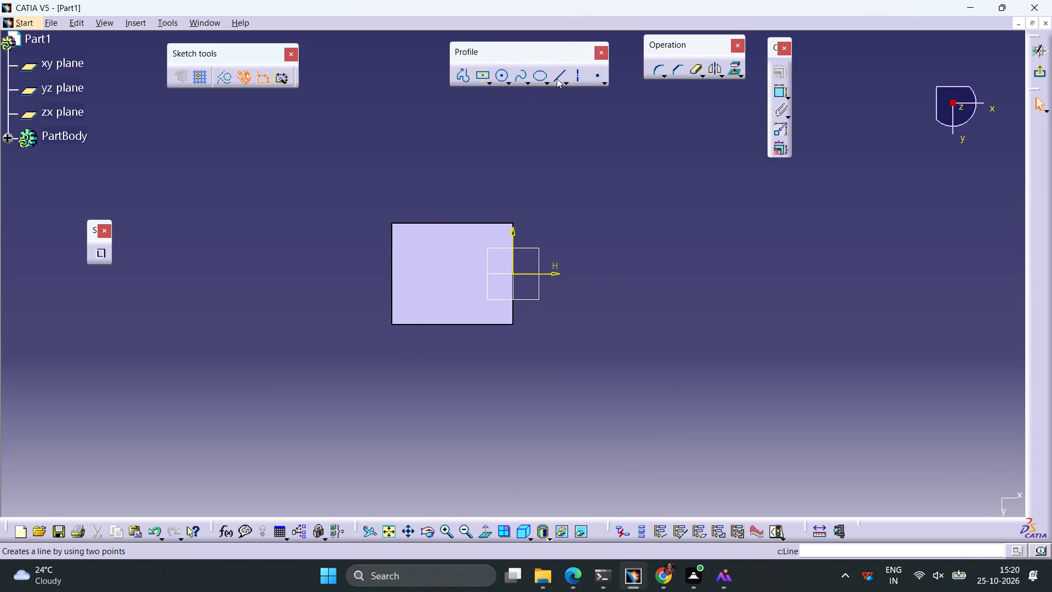
Sketch a circle centred on the H axis, beyond the channel's web, and constrain its diameter to 20 mm.
left_click(499, 79)
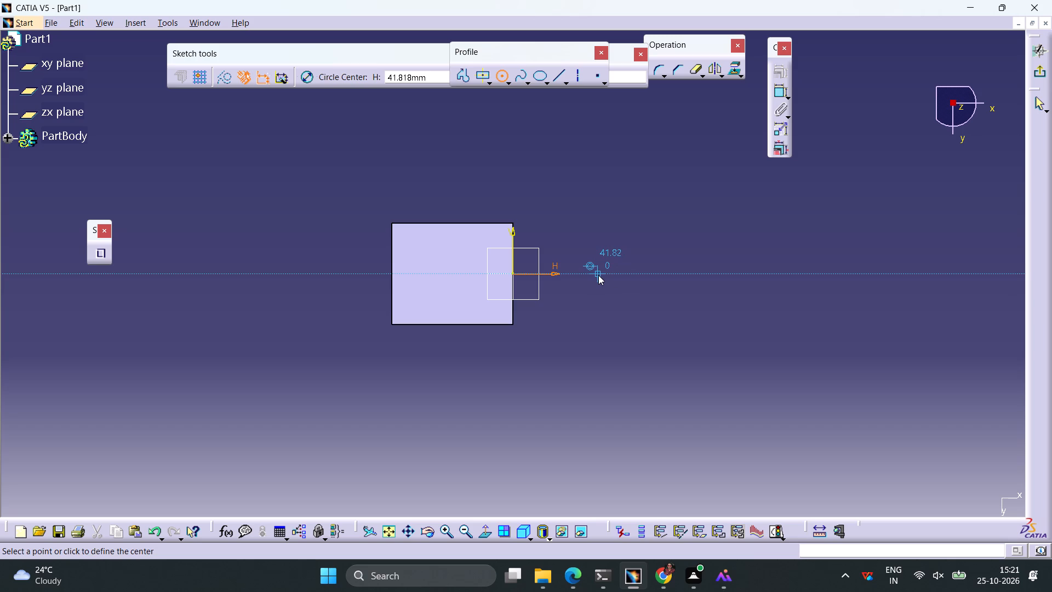
left_click(598, 275)
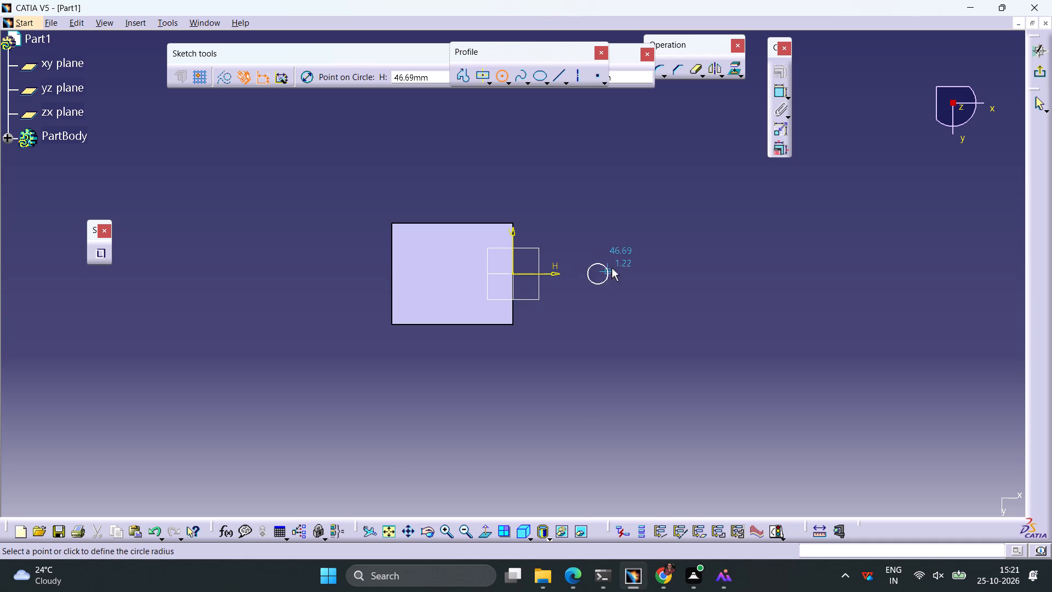
left_click(618, 266)
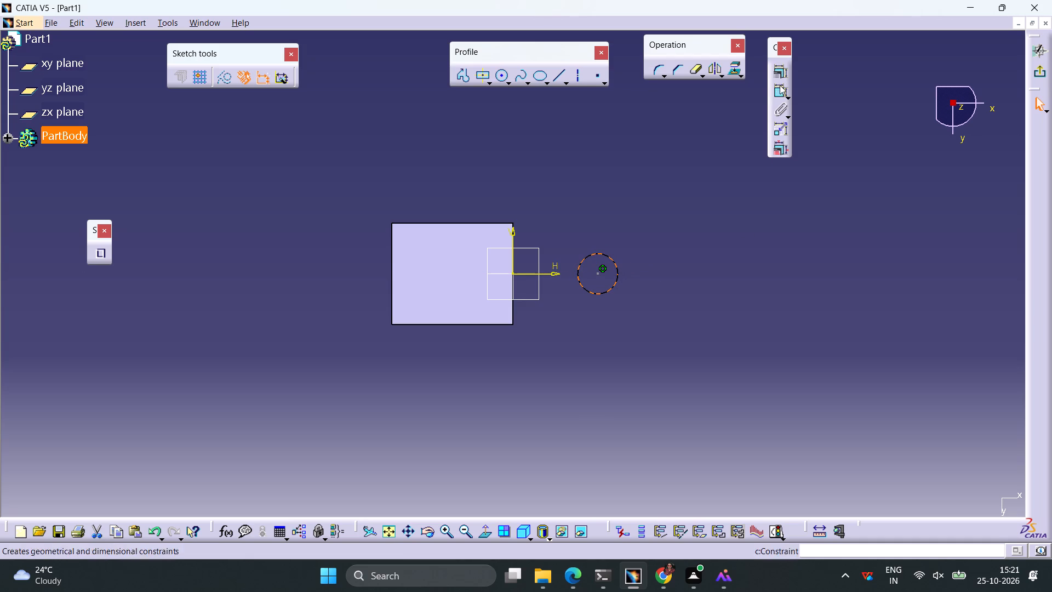
left_click(773, 92)
left_click(661, 237)
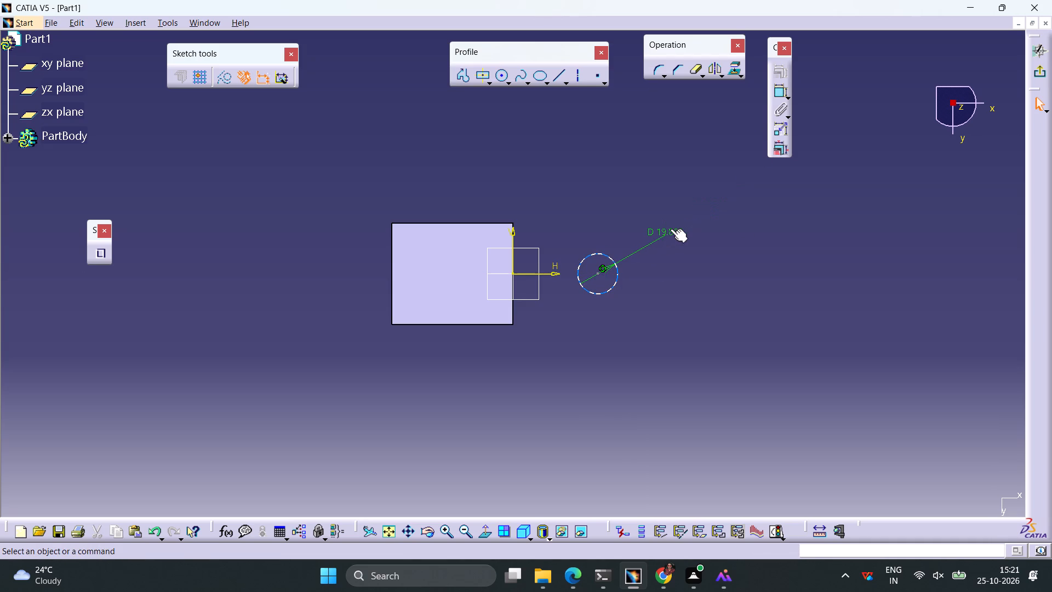
double_click(670, 229)
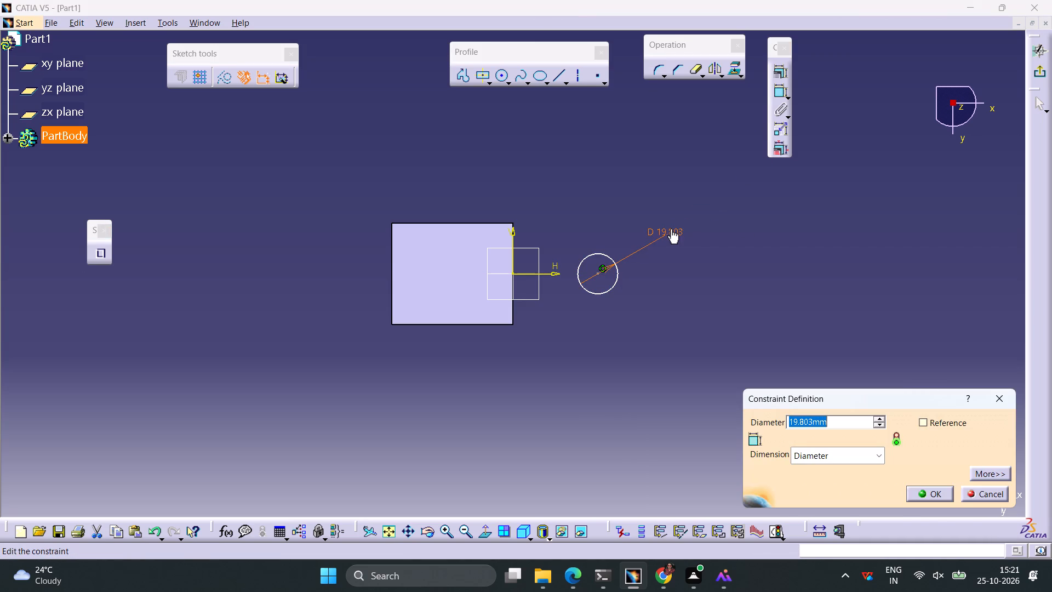
type("20")
key("Return")
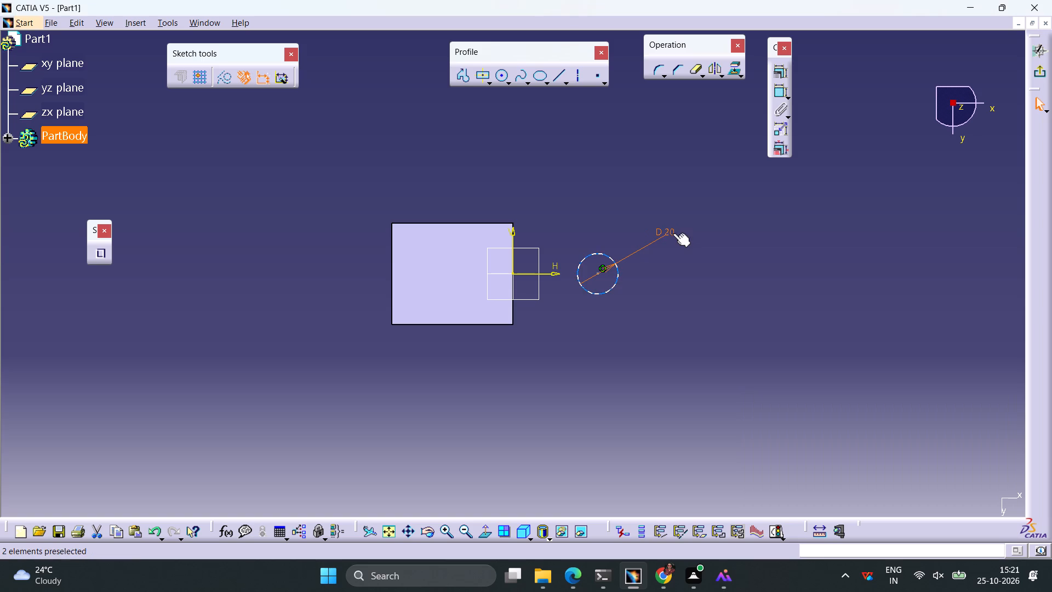
left_click(698, 344)
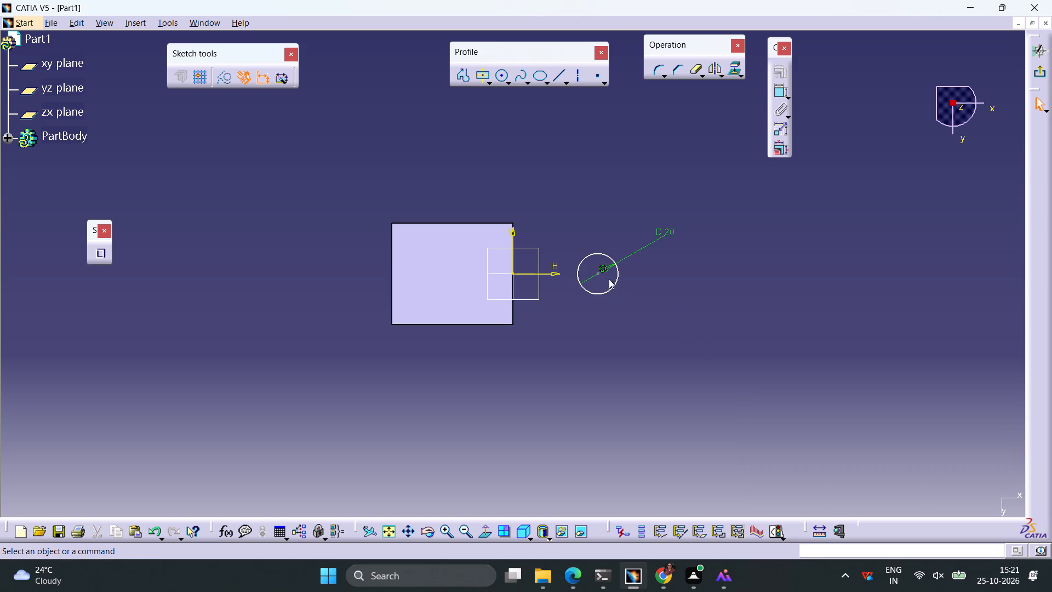
Constrain the distance between the circle's centre and the V axis to 80 mm.
left_click(599, 274)
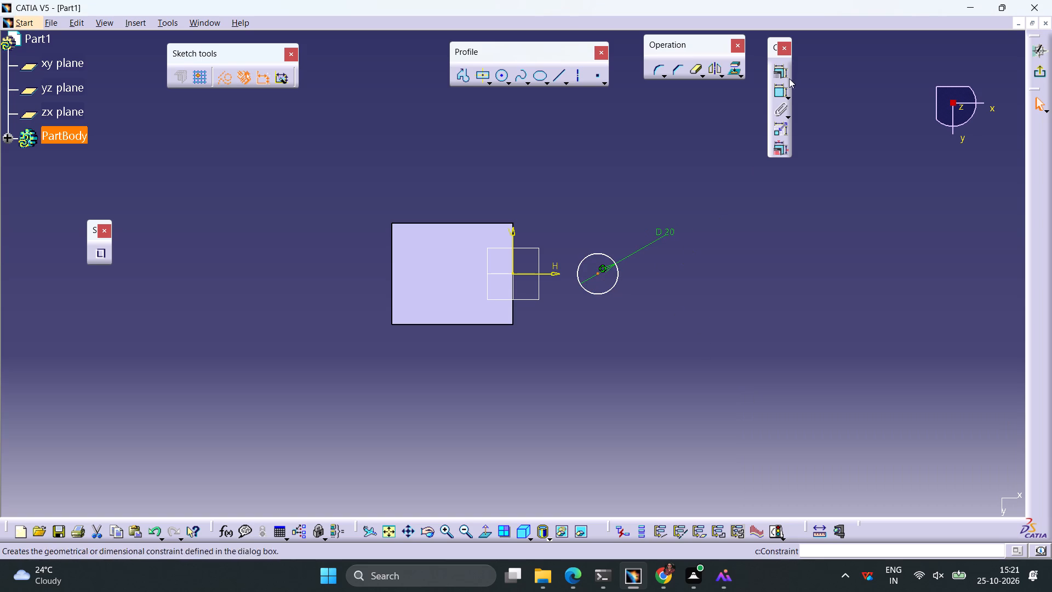
left_click(779, 90)
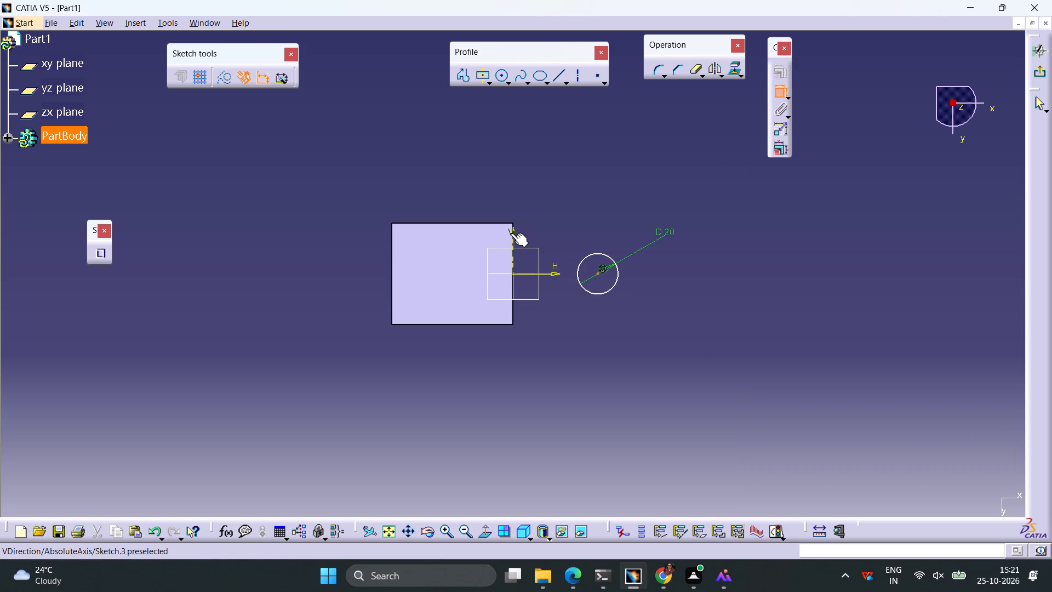
left_click(511, 233)
left_click(649, 377)
double_click(654, 373)
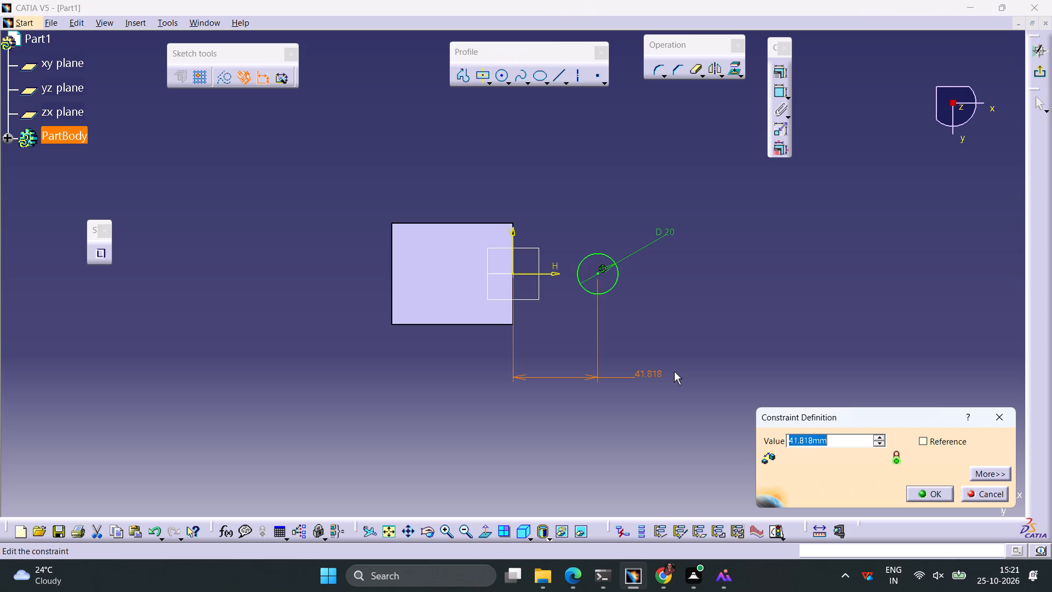
type("80")
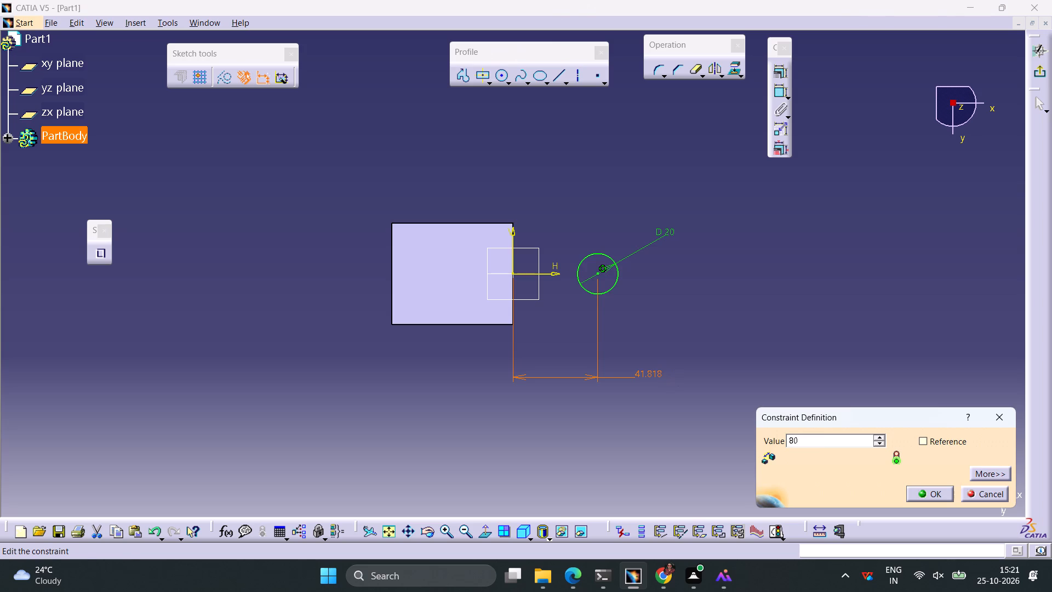
key("Return")
left_click(746, 293)
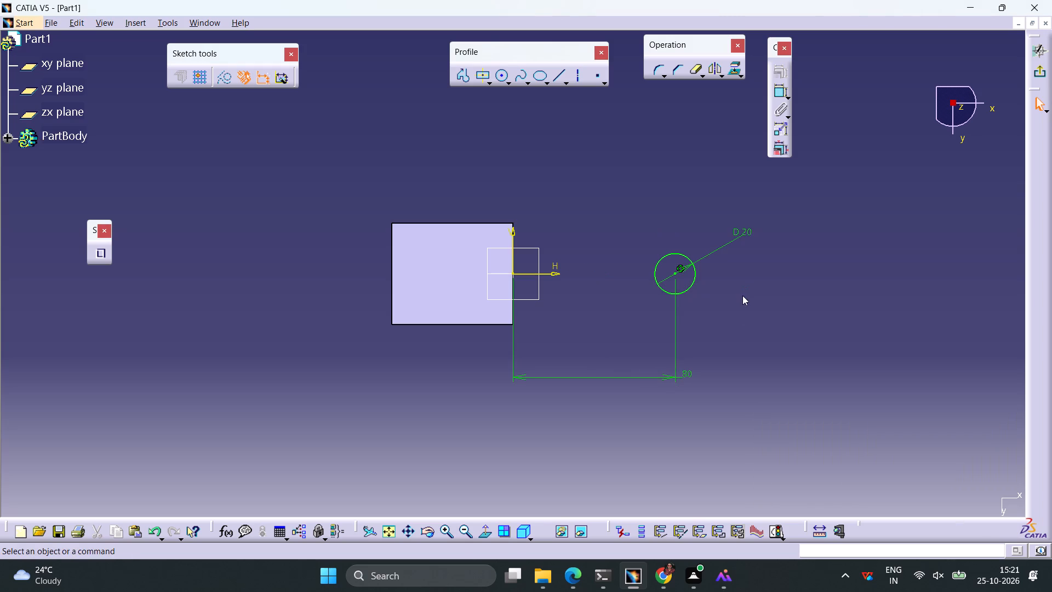
Sketch a line from the flange face's upper web-side corner past the top of the circle and make it tangent to the circle.
left_click(558, 76)
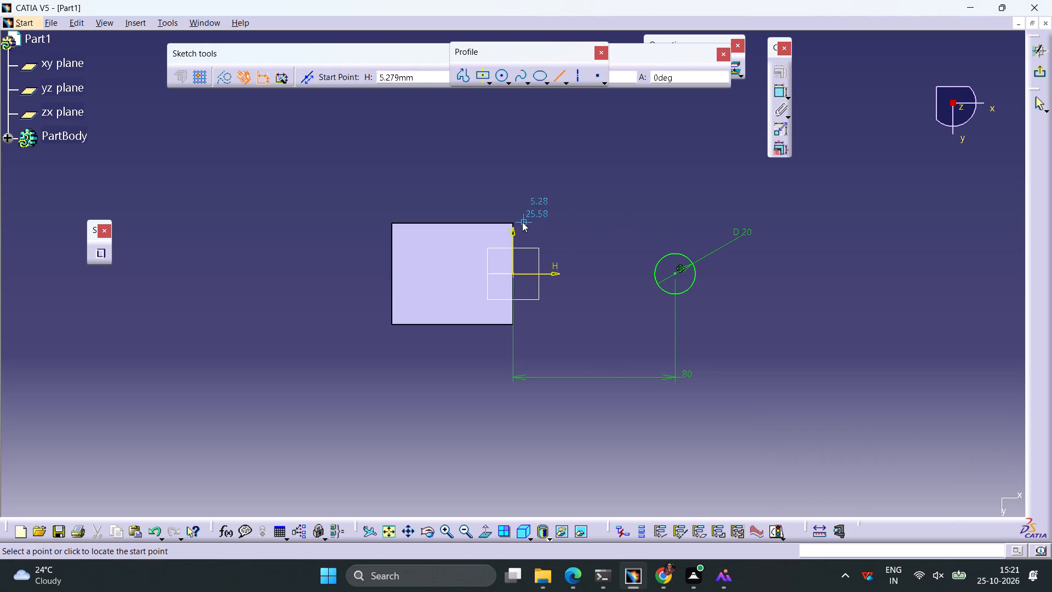
left_click(514, 223)
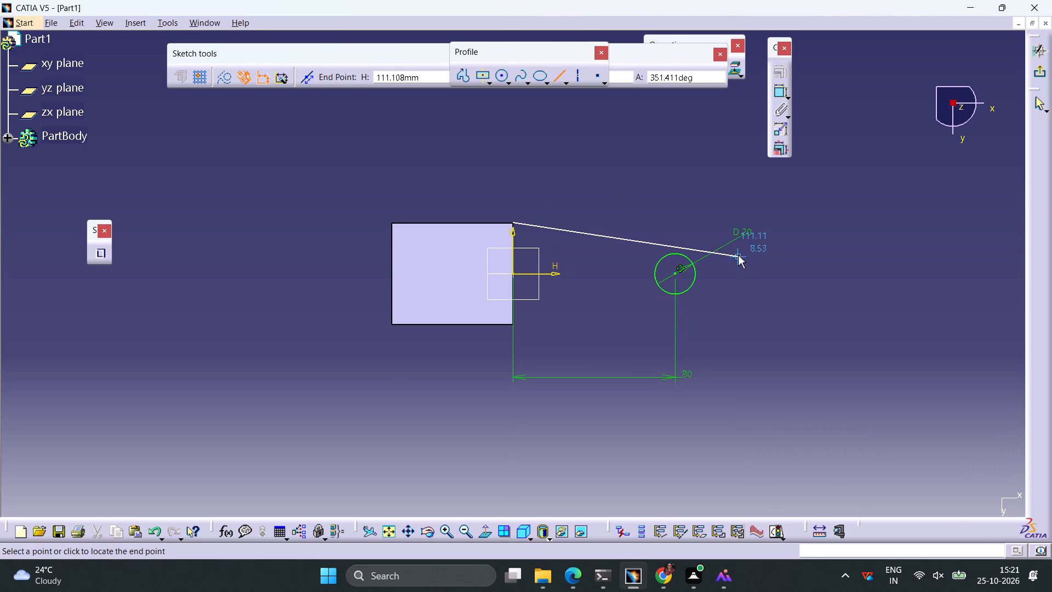
left_click(738, 258)
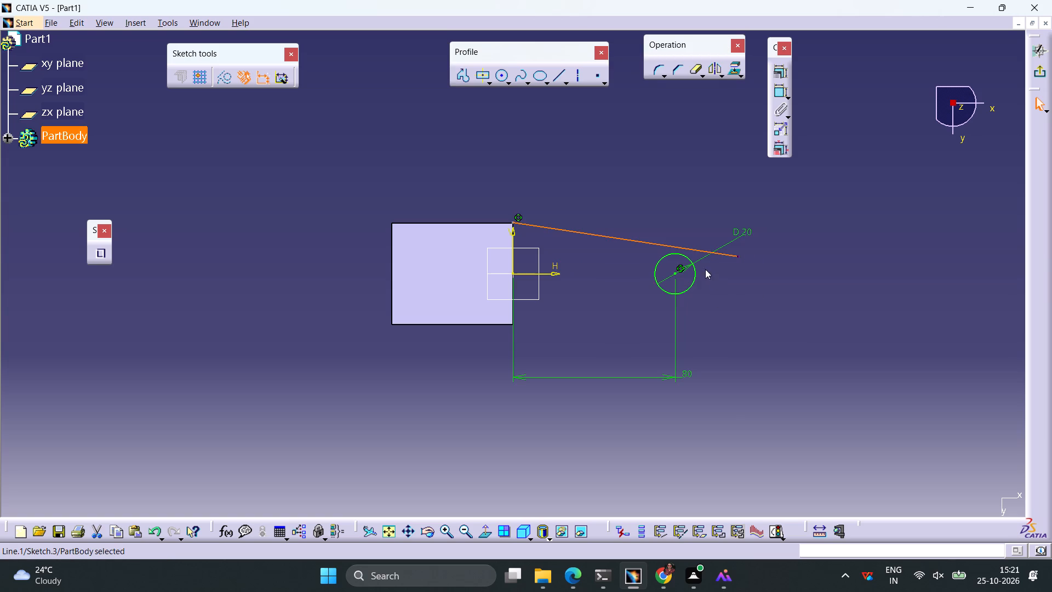
left_click(681, 253, "ctrl")
left_click(780, 70)
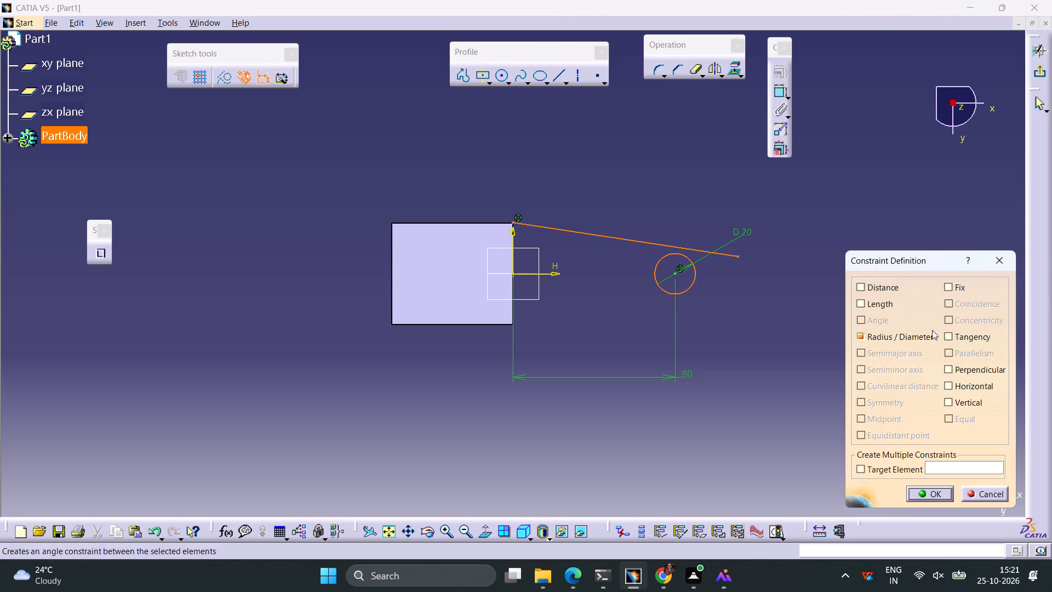
left_click(952, 335)
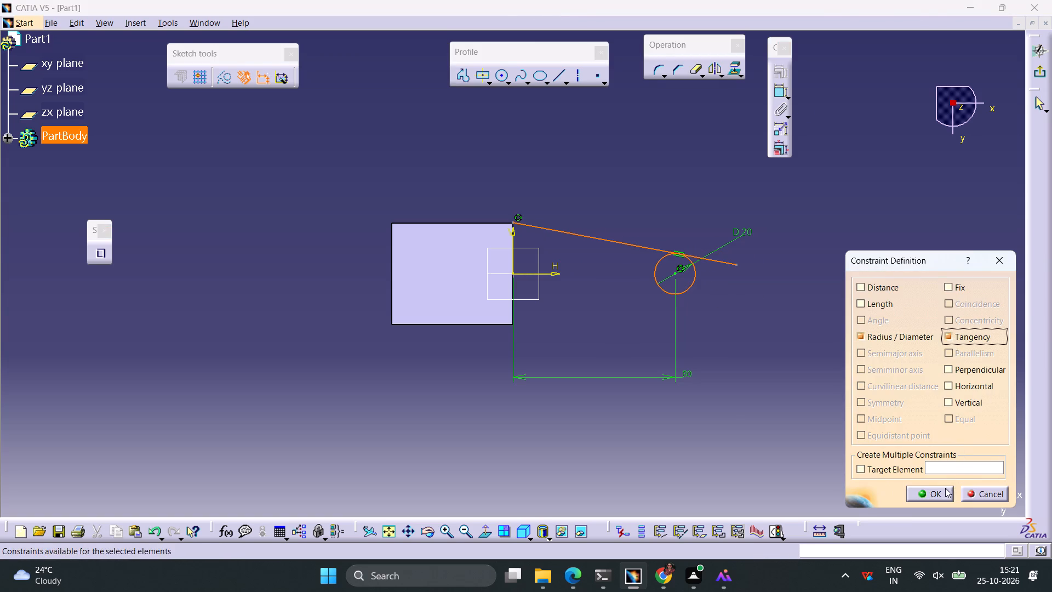
left_click(945, 488)
Sketch a second line sloping up from below the flange face past the circle's underside and make it tangent to the circle.
left_click(561, 74)
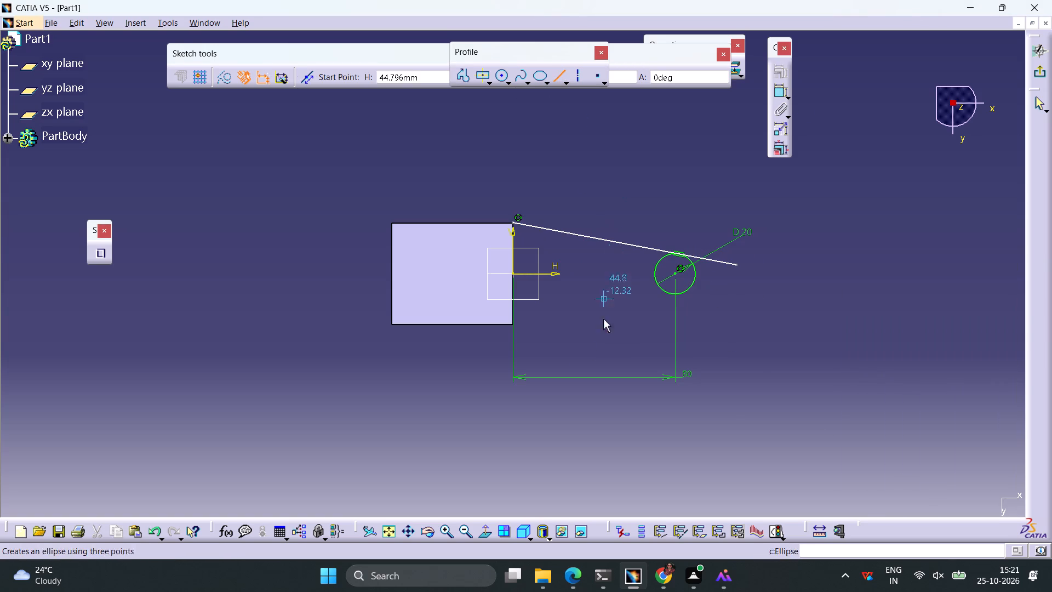
left_click_drag(495, 361, 502, 356)
left_click(774, 291)
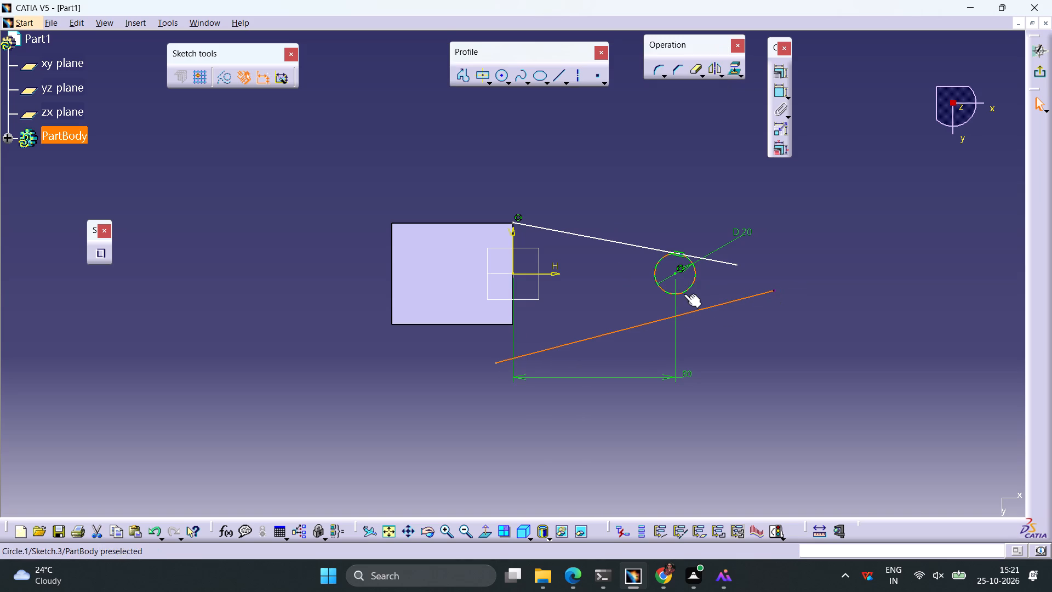
left_click(684, 294, "ctrl")
left_click(782, 70)
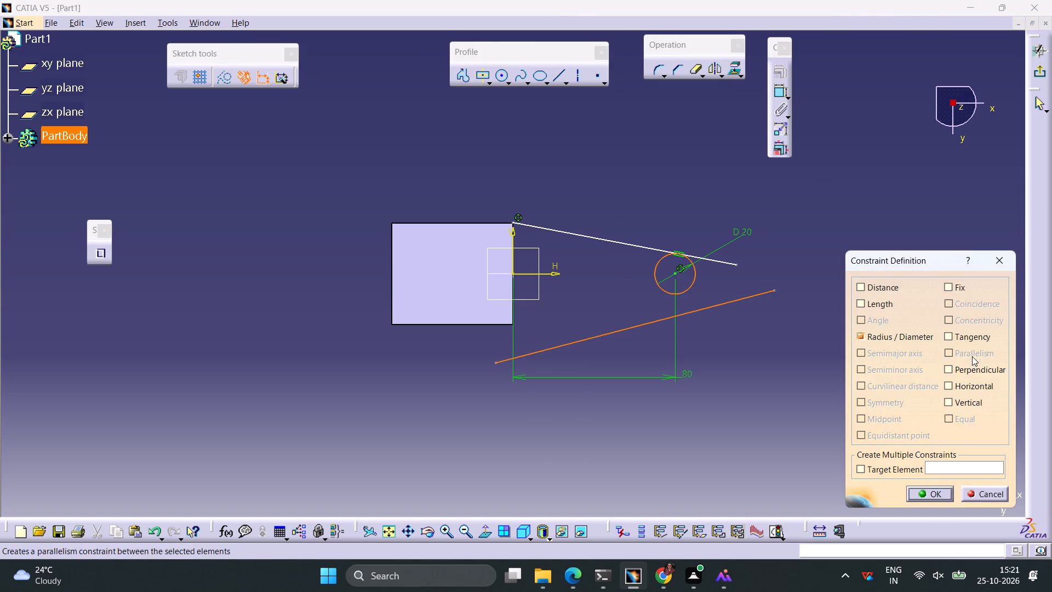
left_click(962, 340)
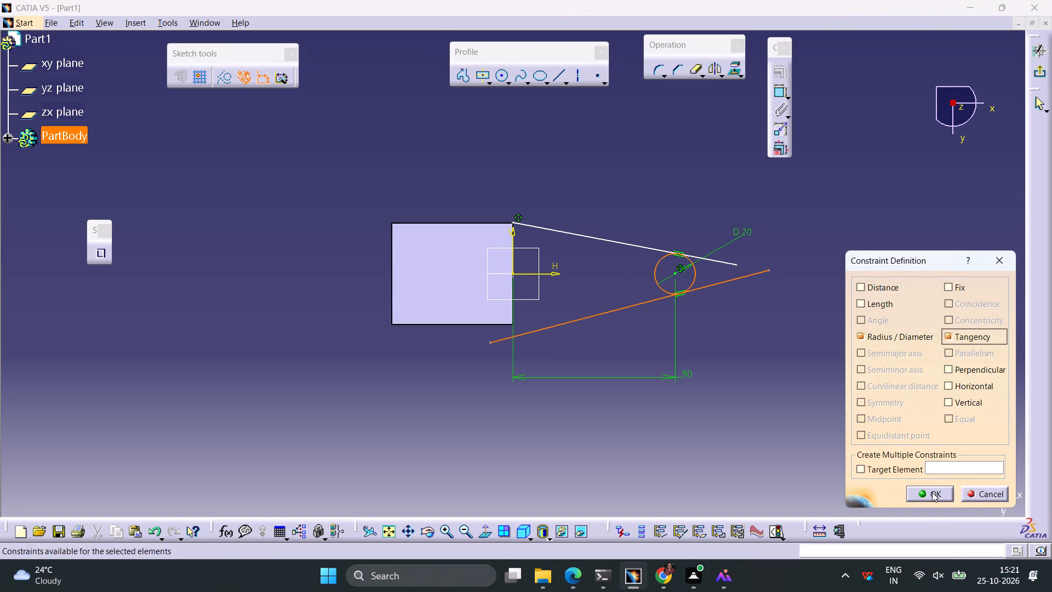
left_click(937, 492)
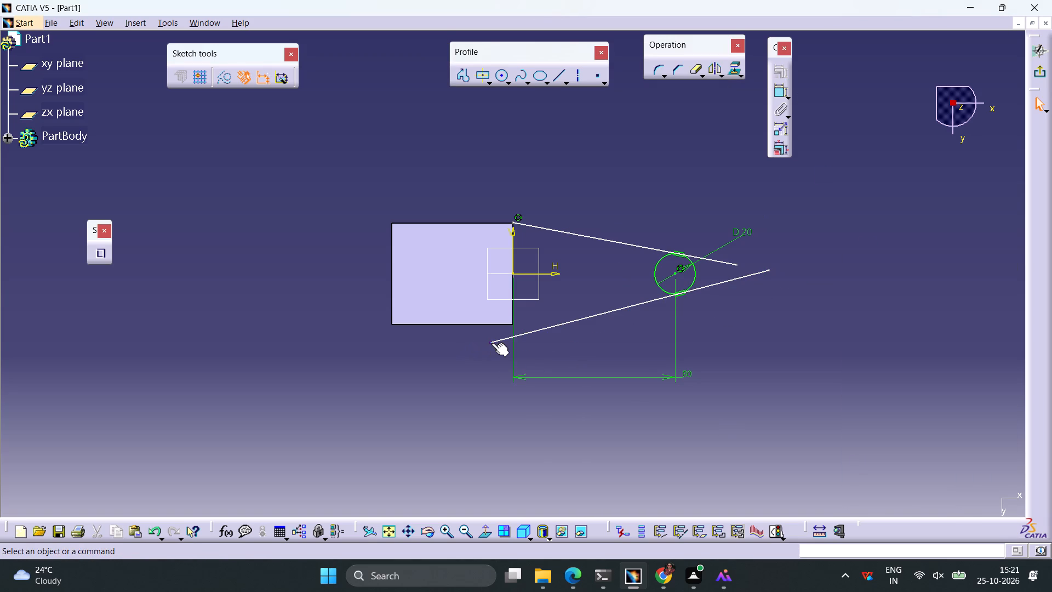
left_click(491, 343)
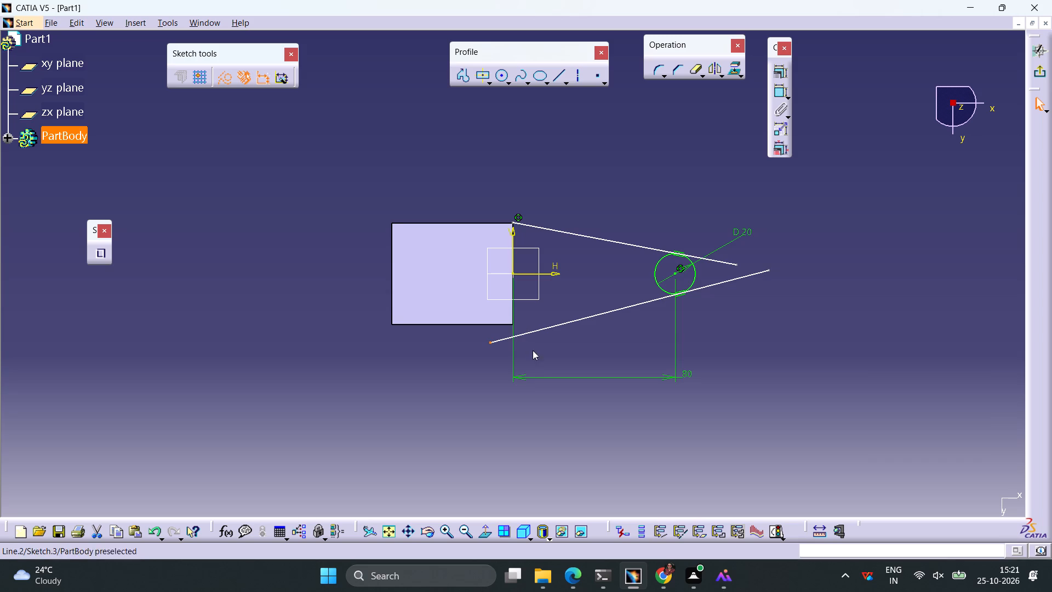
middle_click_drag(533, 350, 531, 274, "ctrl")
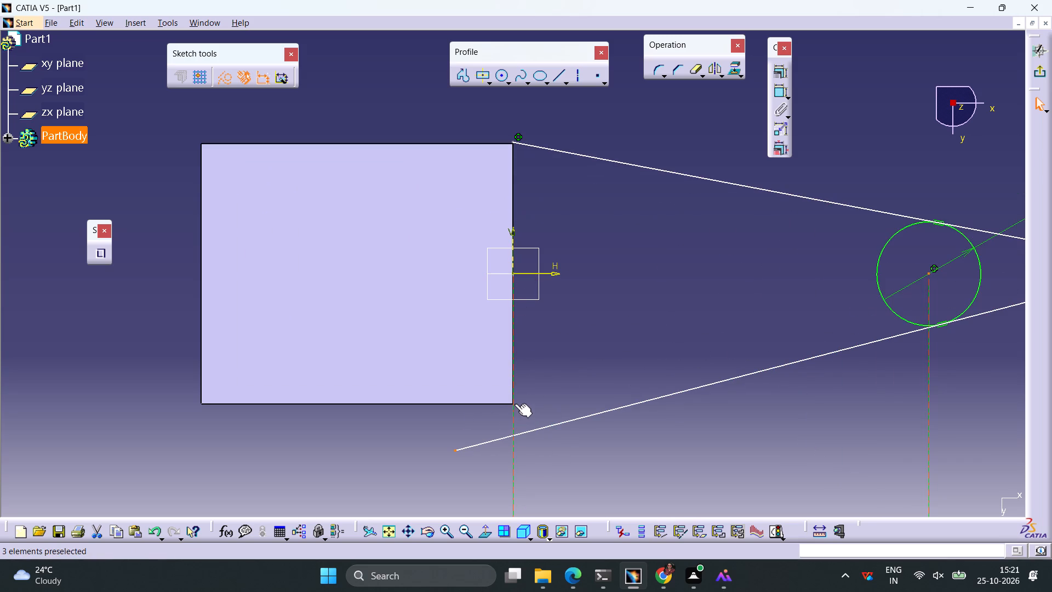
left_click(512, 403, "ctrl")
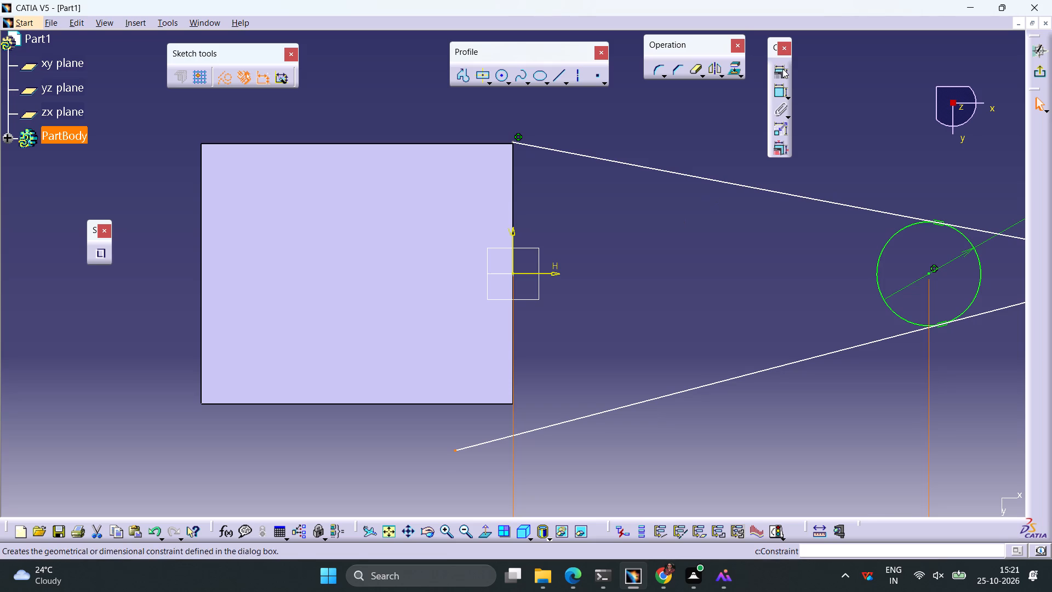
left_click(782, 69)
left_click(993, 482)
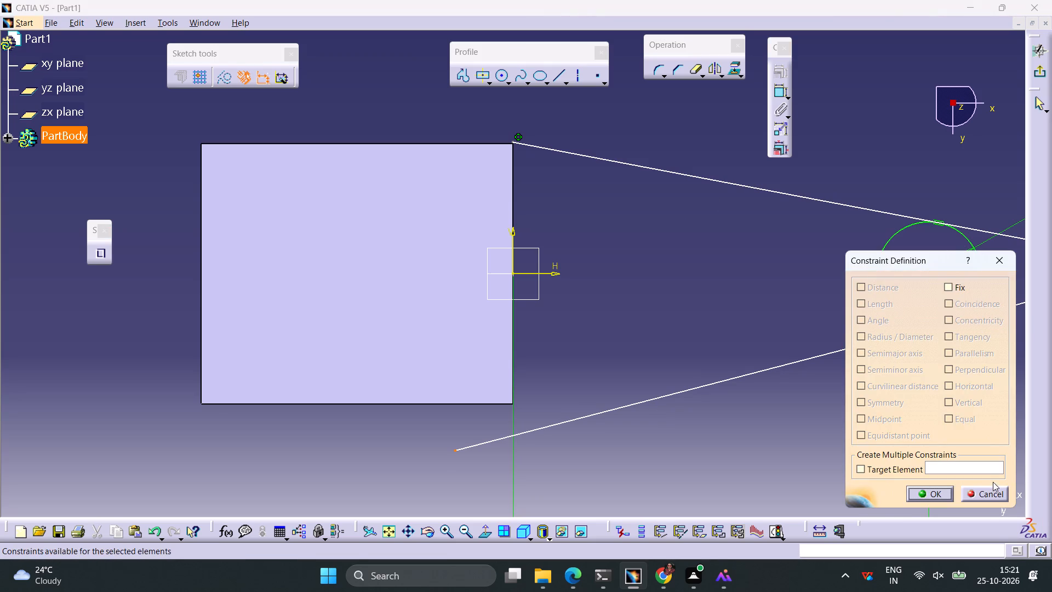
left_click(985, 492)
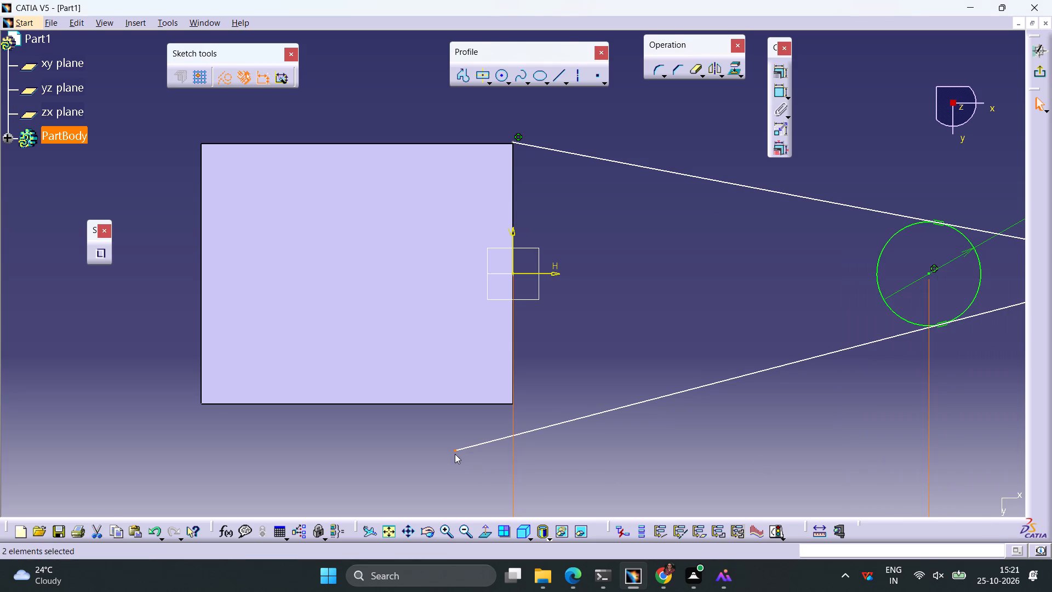
Move the lower tangent line's start point next to the flange face's lower web-side corner.
left_click_drag(456, 449, 523, 401)
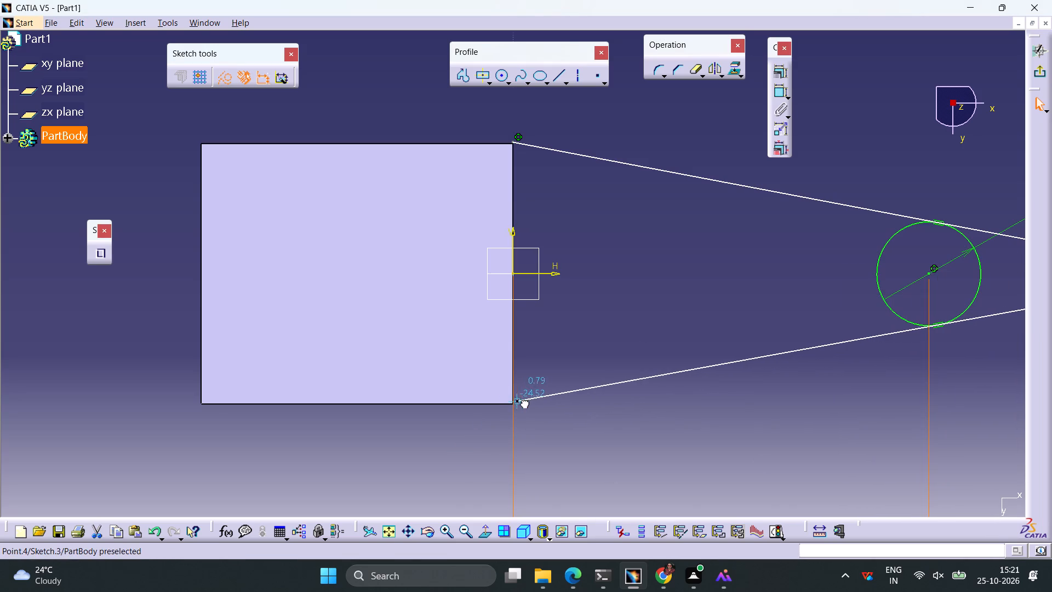
left_click_drag(523, 401, 524, 402)
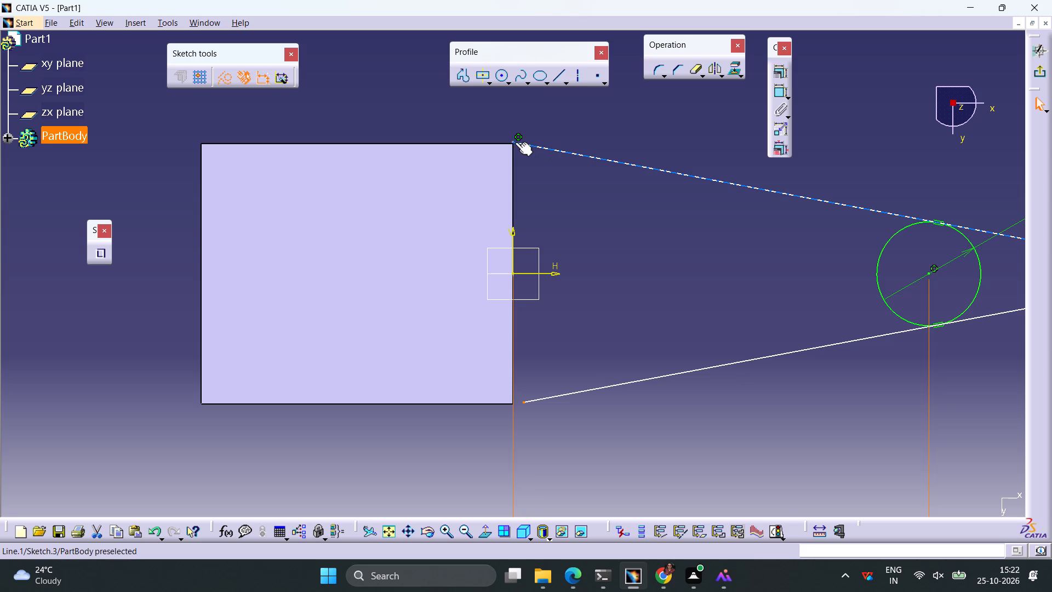
Constrain the upper tangent line's start point to be coincident with the flange face's upper web-side corner.
left_click(512, 142)
left_click(515, 145, "ctrl")
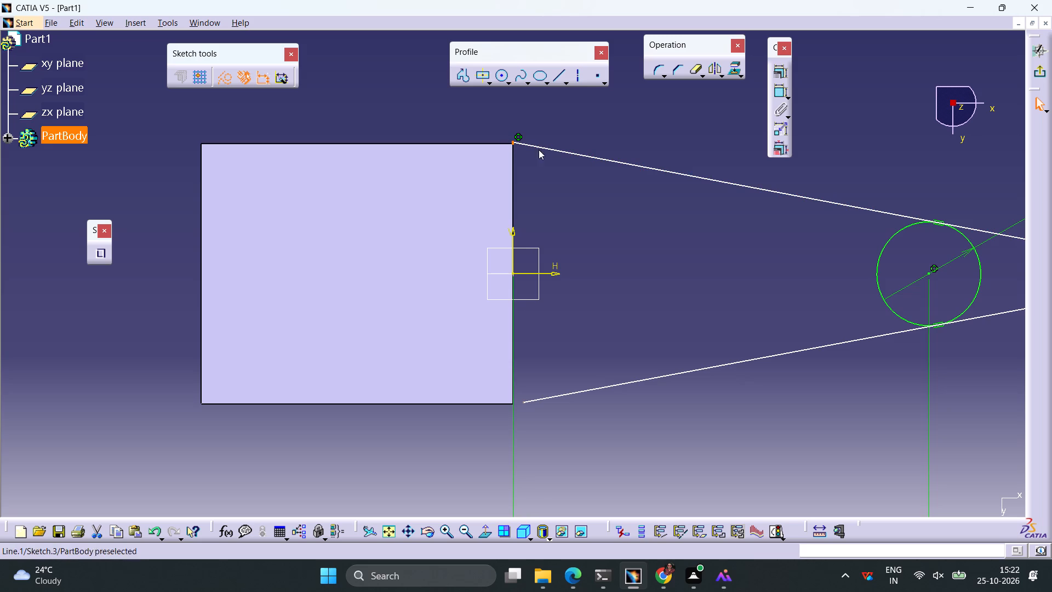
left_click(775, 71)
left_click(973, 306)
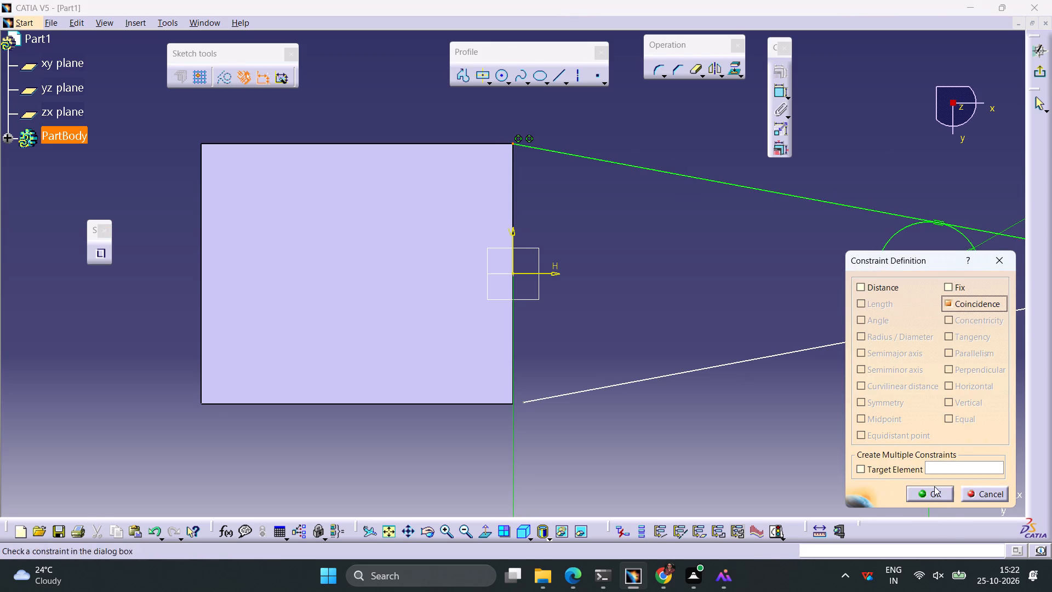
left_click(937, 494)
Sketch a vertical line along the flange face's web-side edge, from its upper corner to its lower corner.
left_click(553, 81)
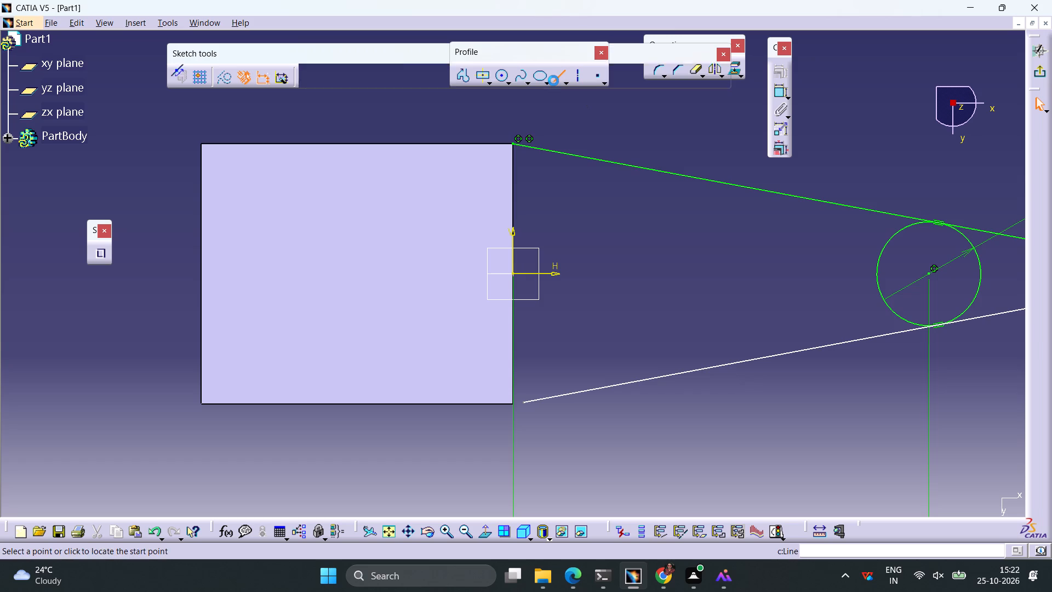
left_click(512, 143)
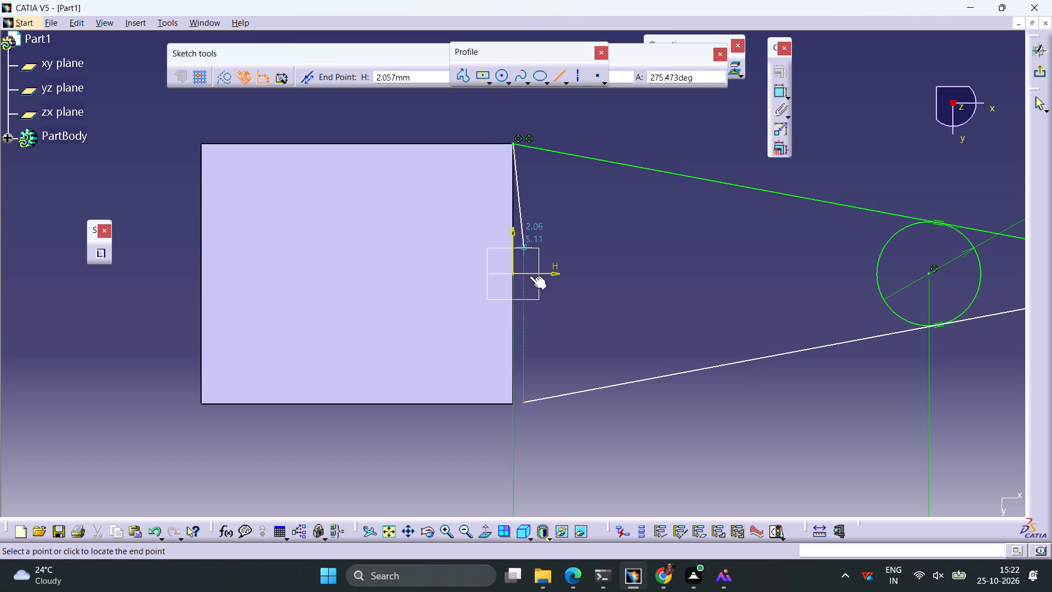
left_click(511, 403)
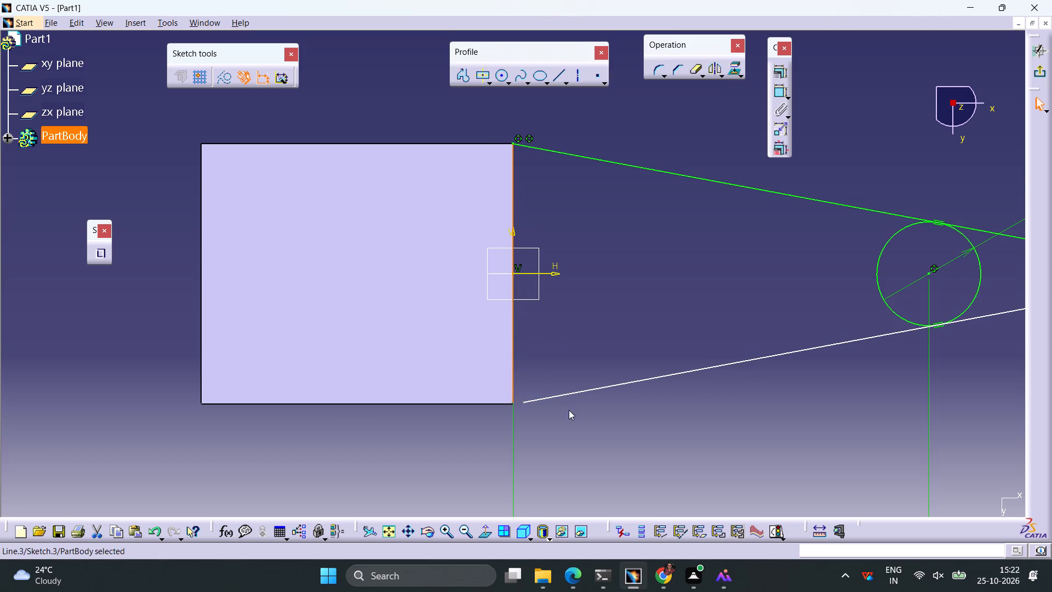
Constrain the vertical line's lower endpoint to be coincident with the flange face's bottom edge.
left_click(548, 414)
middle_click_drag(519, 424, 516, 355, "ctrl")
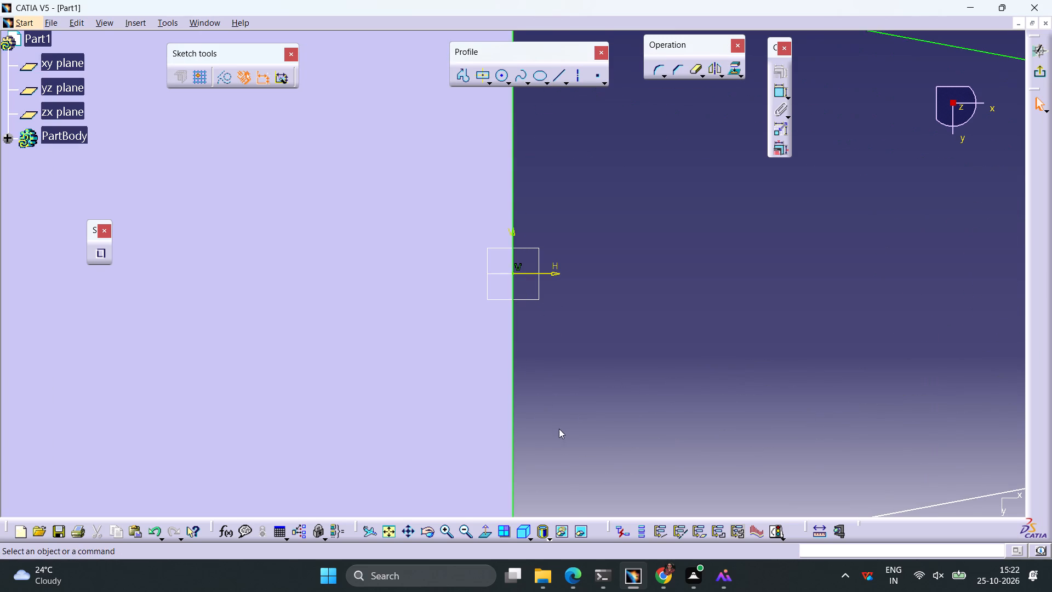
middle_click_drag(559, 430, 562, 215)
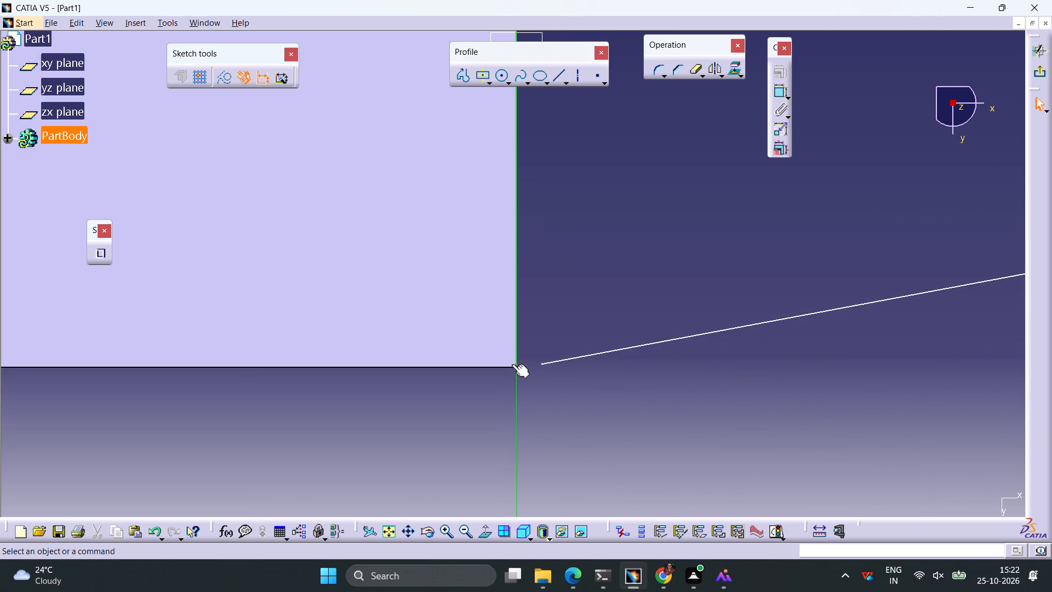
left_click(517, 362)
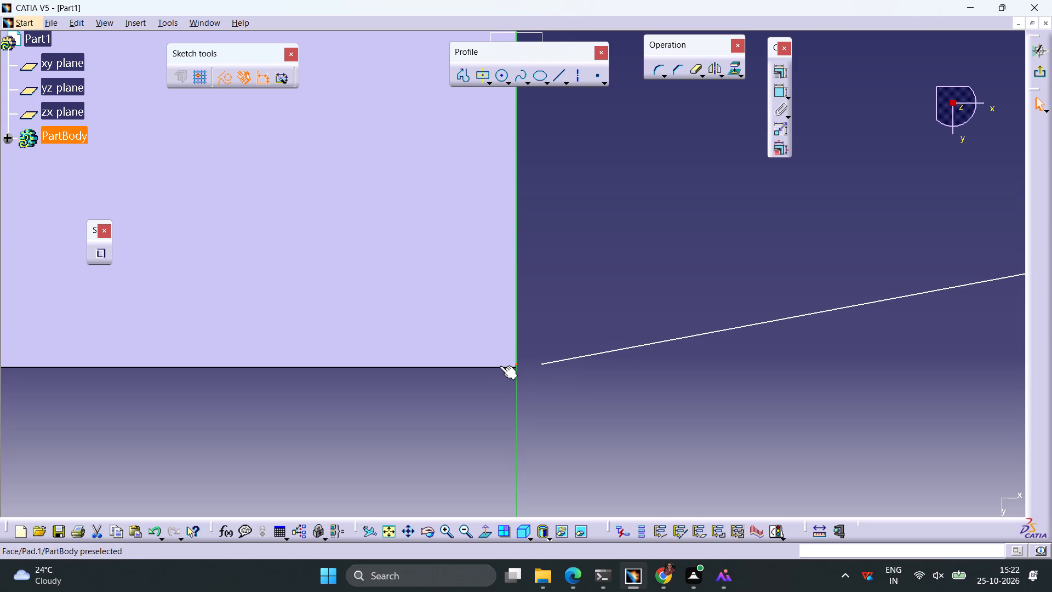
left_click(498, 369, "ctrl")
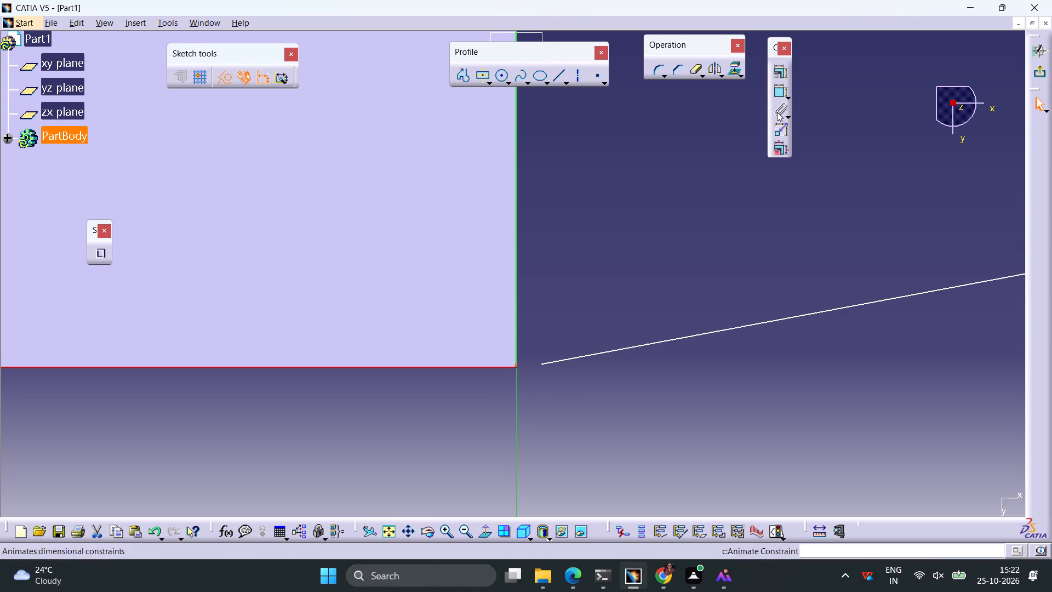
left_click(781, 72)
left_click(968, 305)
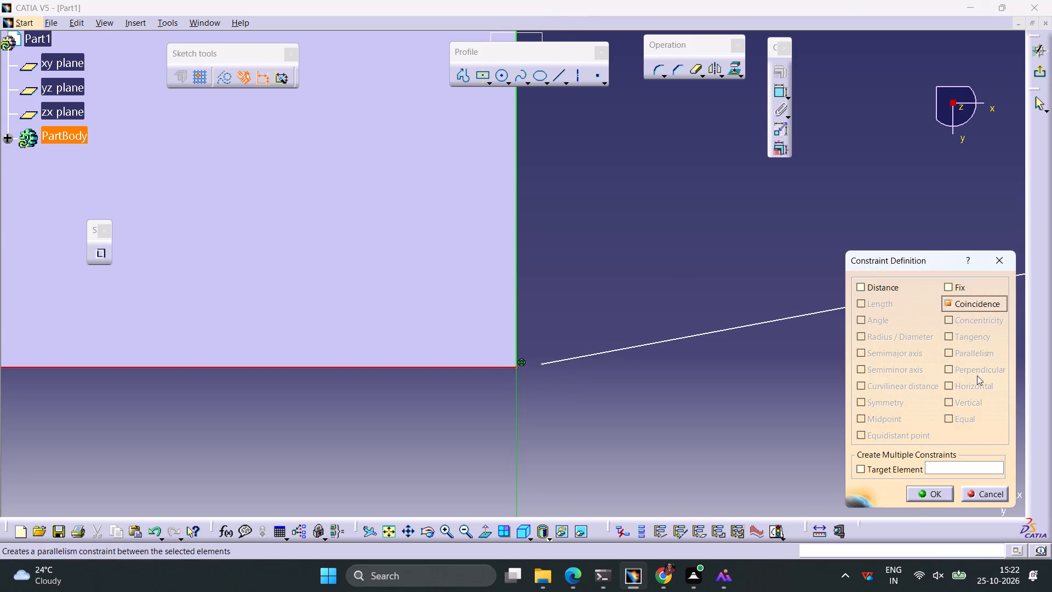
left_click(935, 488)
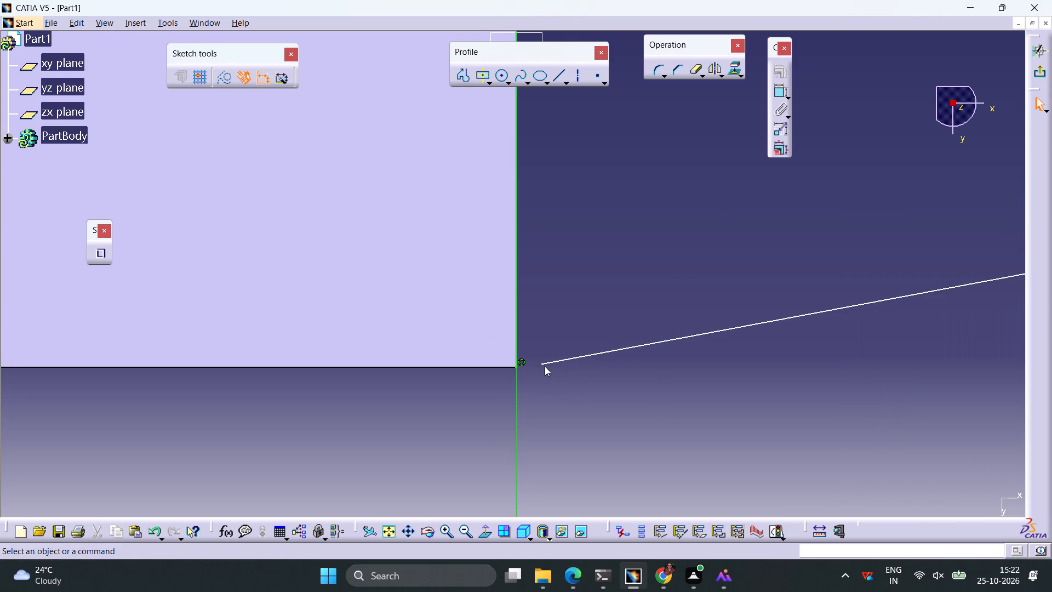
Constrain the lower tangent line's start point to be coincident with the vertical line's lower endpoint.
left_click(543, 366)
left_click(517, 366, "ctrl")
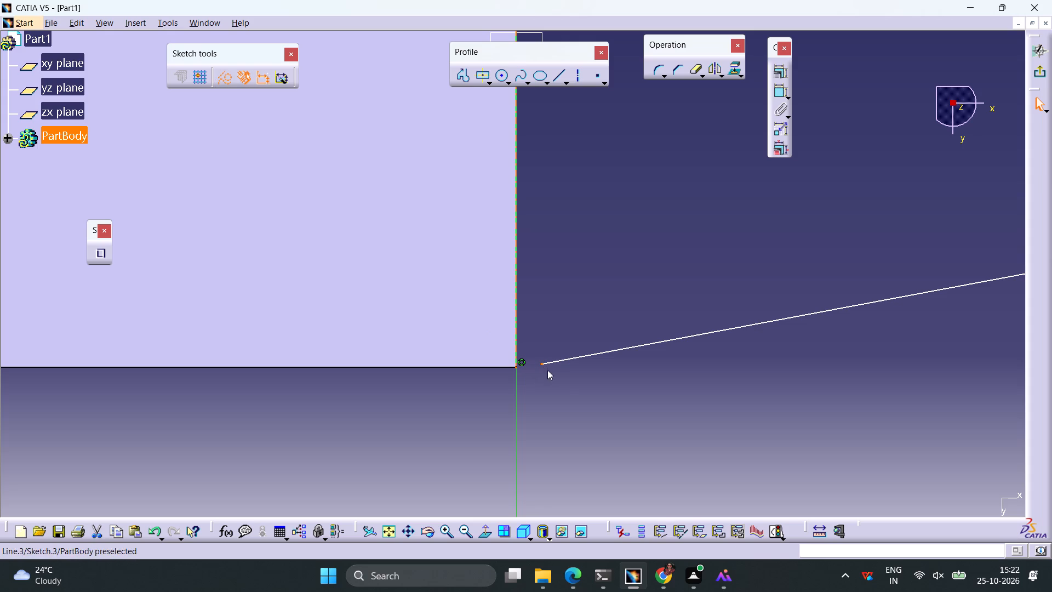
left_click(786, 73)
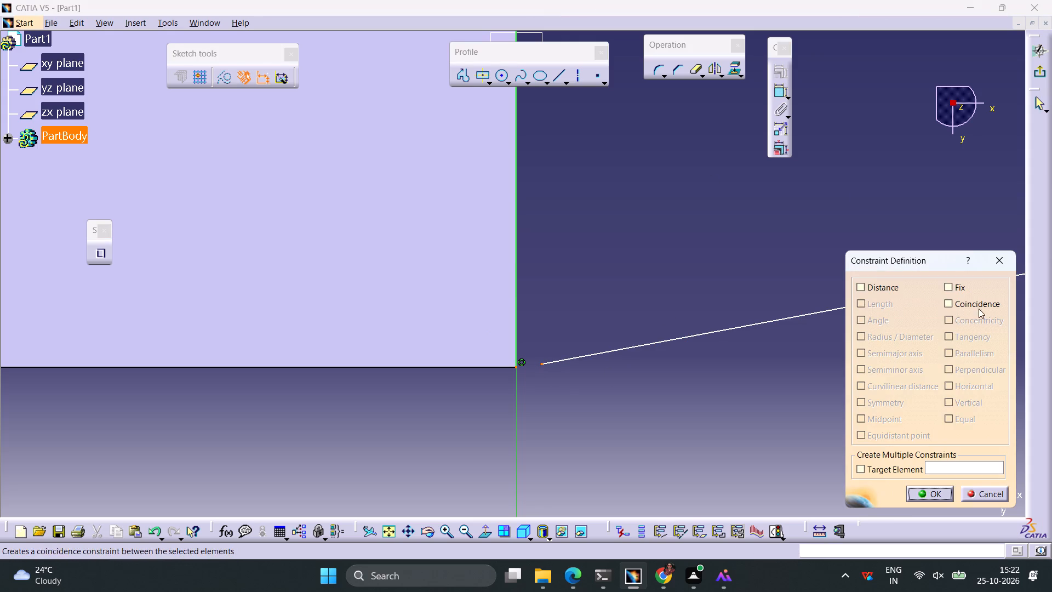
left_click(972, 304)
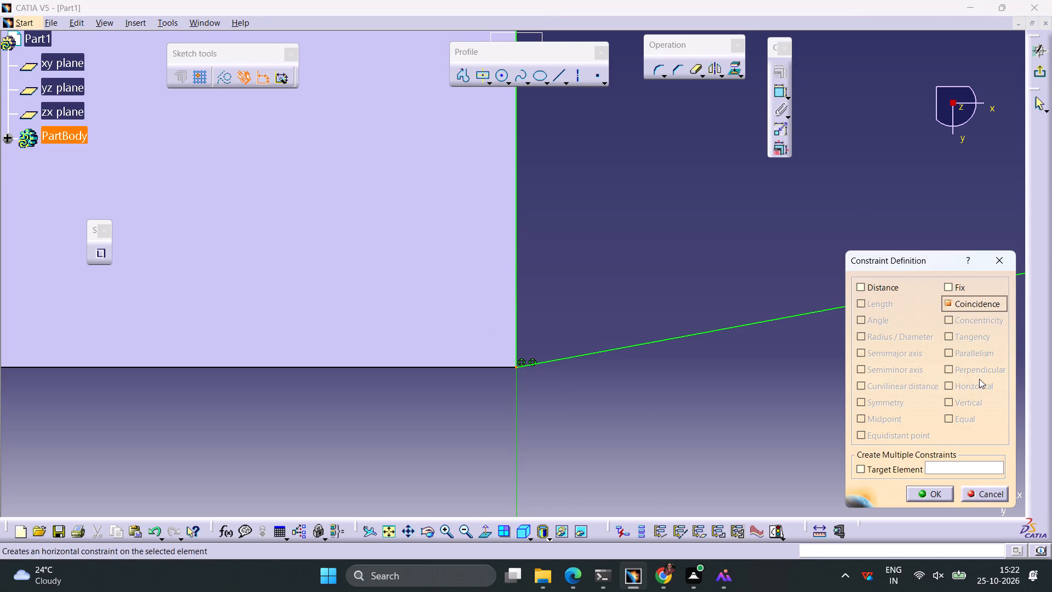
left_click(921, 493)
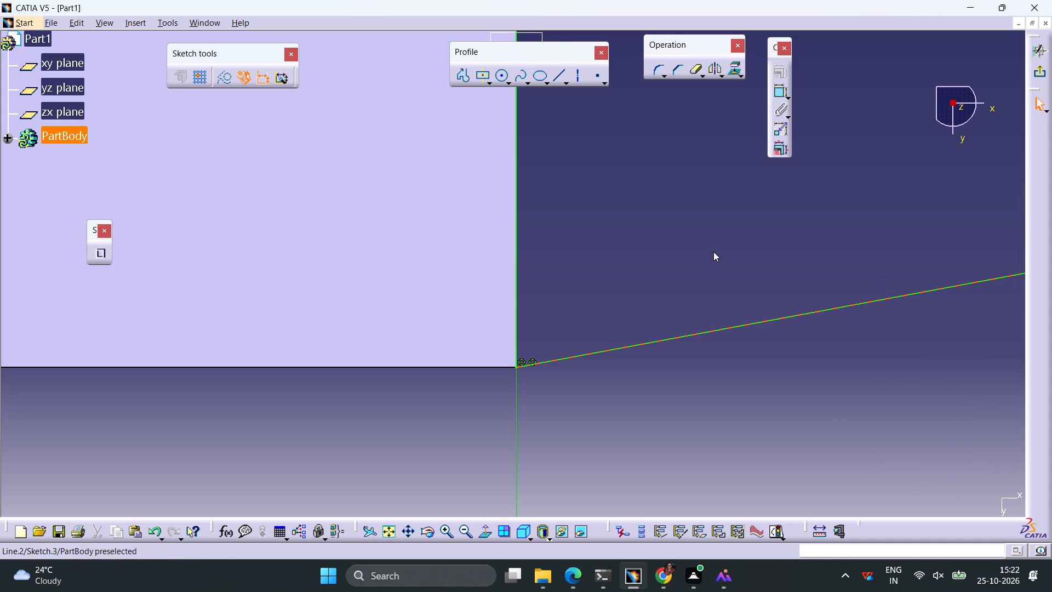
Quick-trim the overhanging ends of both tangent lines beyond the circle.
middle_click_drag(735, 229, 706, 294, "ctrl")
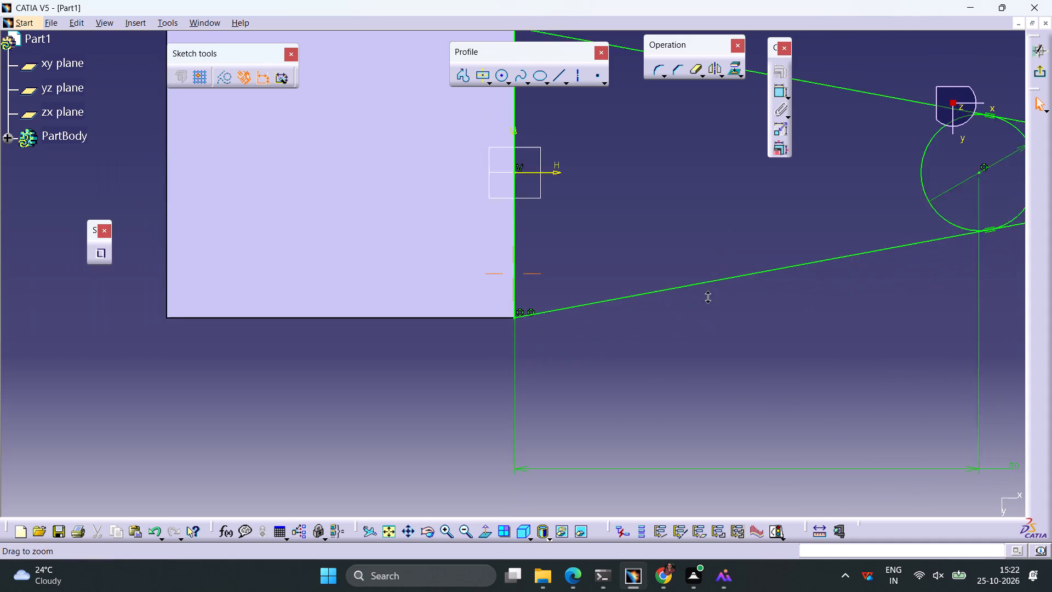
middle_click_drag(706, 294, 697, 322, "ctrl")
left_click(698, 74)
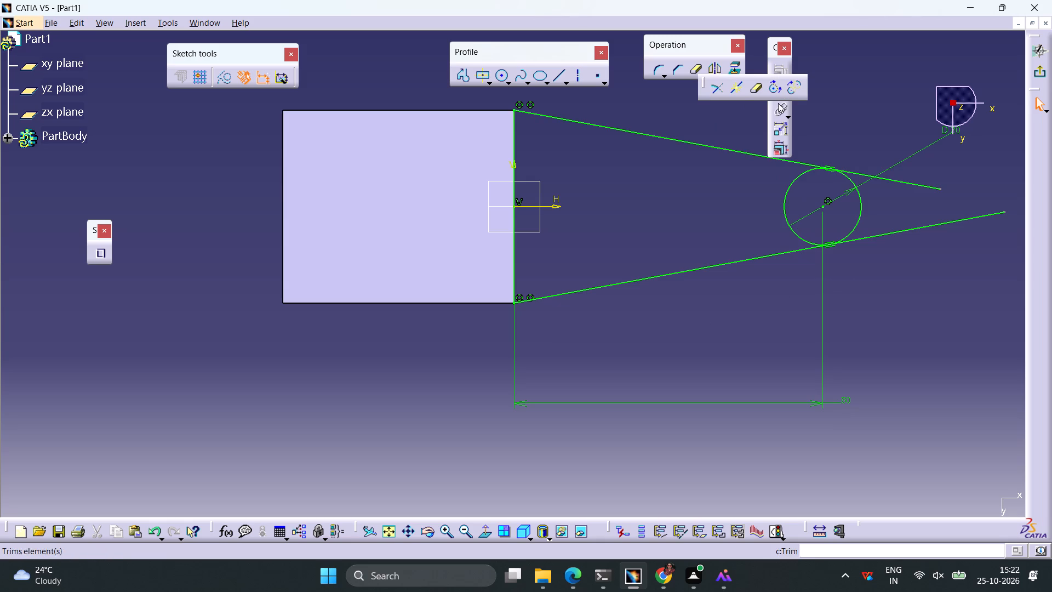
left_click(756, 89)
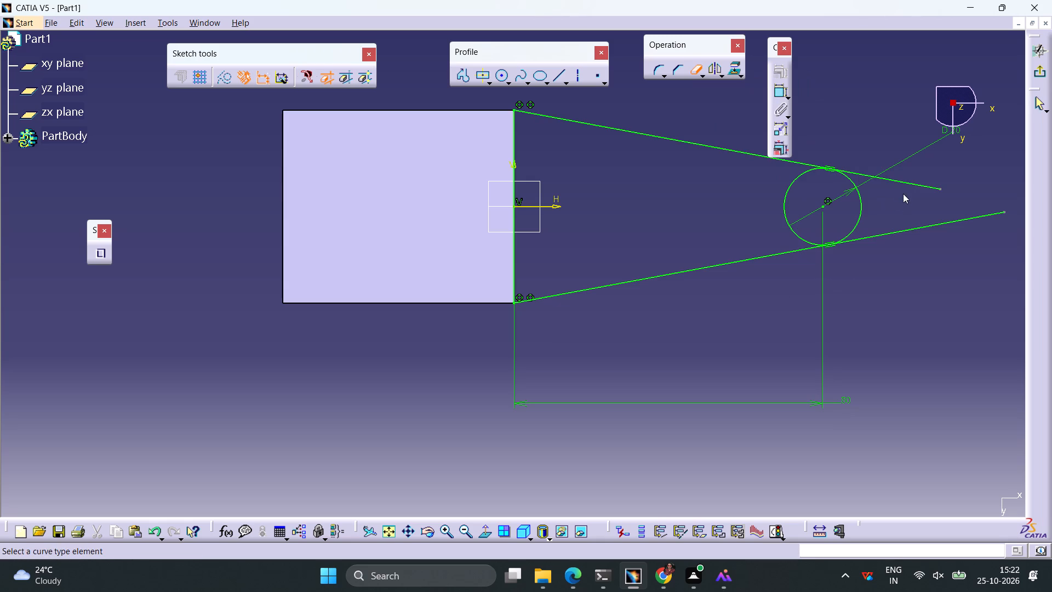
left_click(894, 179)
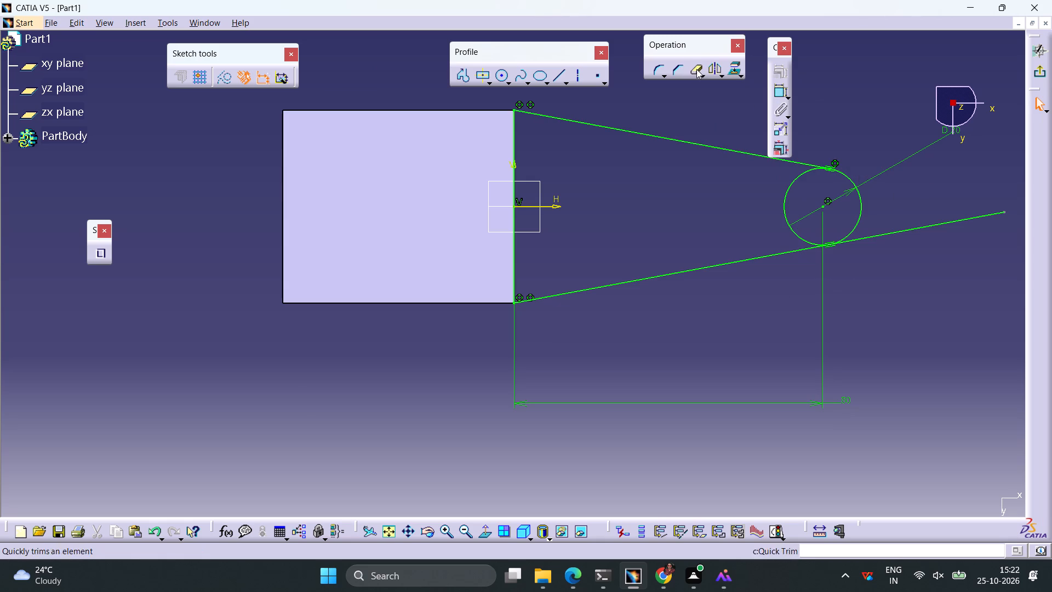
left_click(696, 69)
left_click(899, 232)
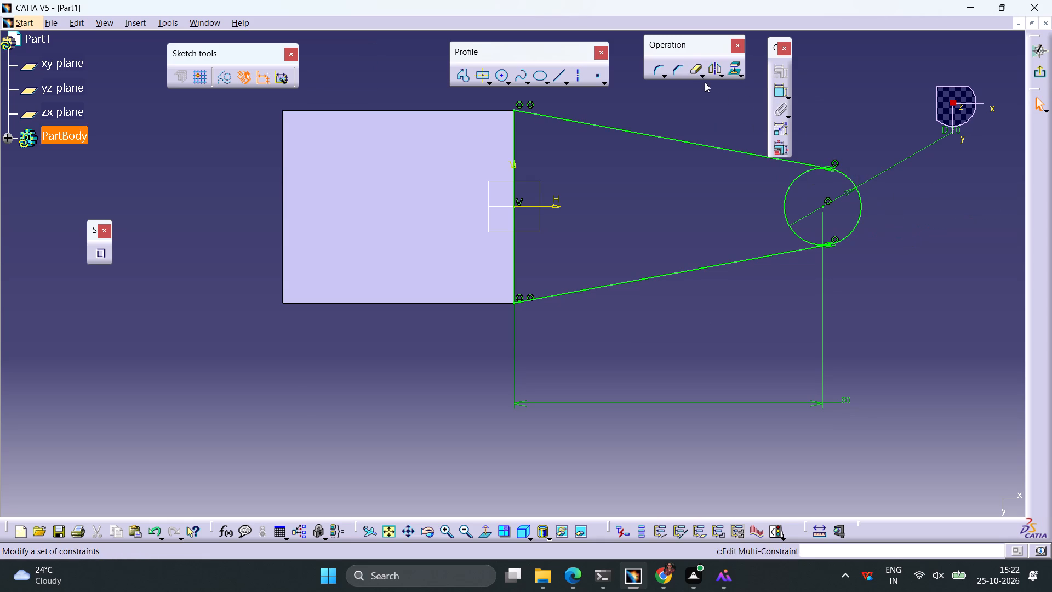
Quick-trim the circle's inner arc between the tangent lines to leave a closed tapered profile, and exit the sketch.
left_click(692, 68)
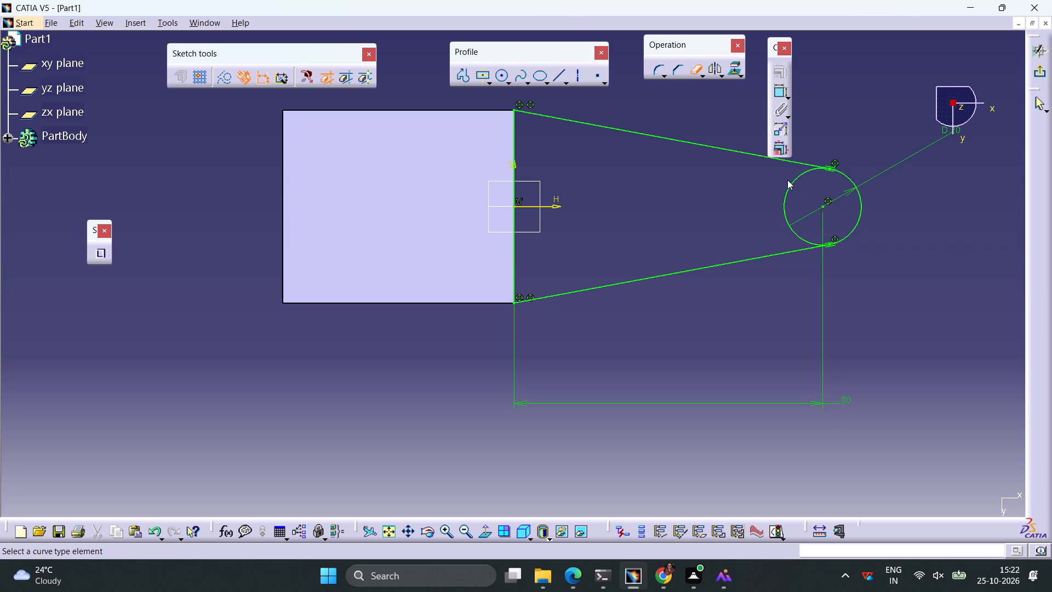
left_click(792, 185)
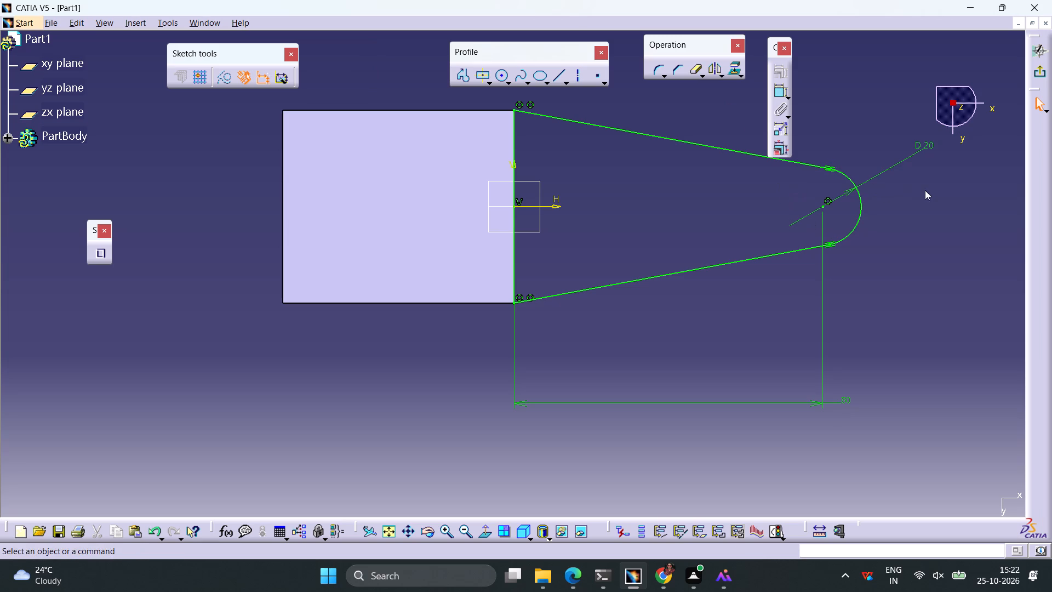
left_click(1039, 70)
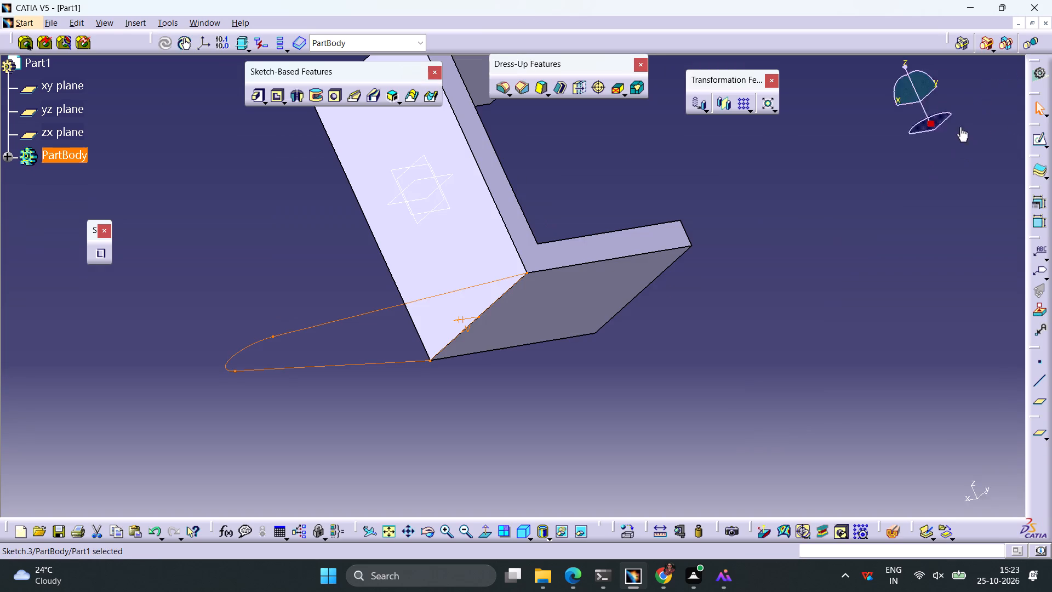
Pad the tapered arm profile in the reversed direction with a first limit of 12 mm (8+4) and a second limit of -4 mm.
middle_click_drag(725, 169, 719, 206, "ctrl")
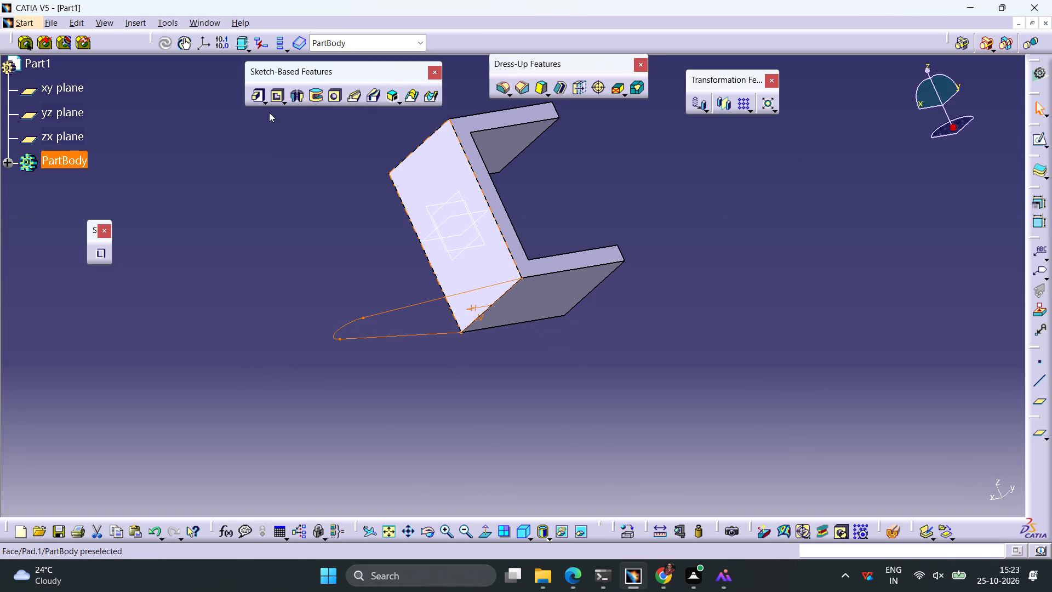
left_click(251, 98)
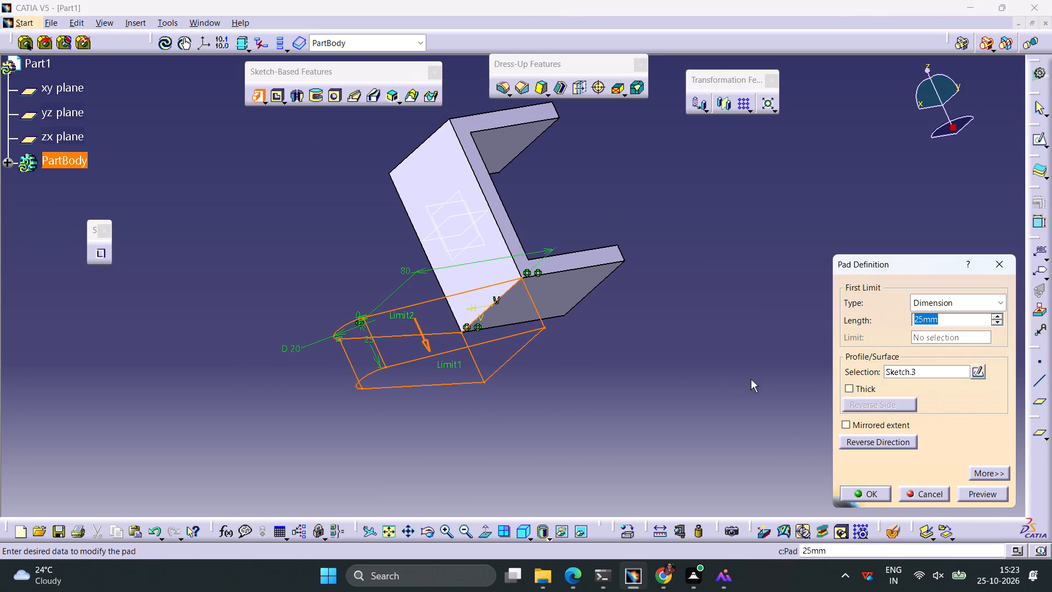
left_click(852, 424)
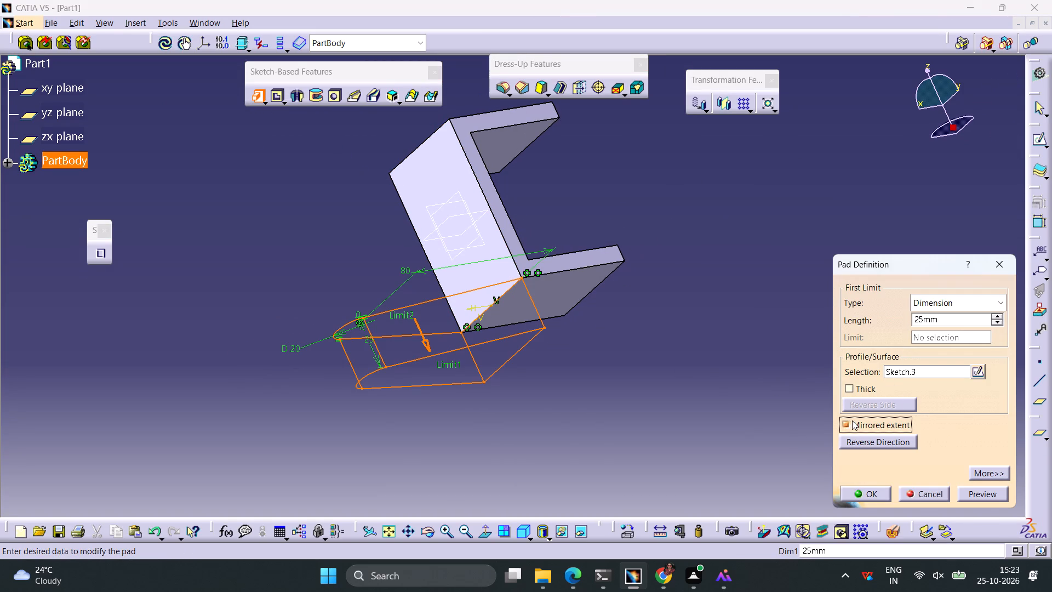
left_click(854, 426)
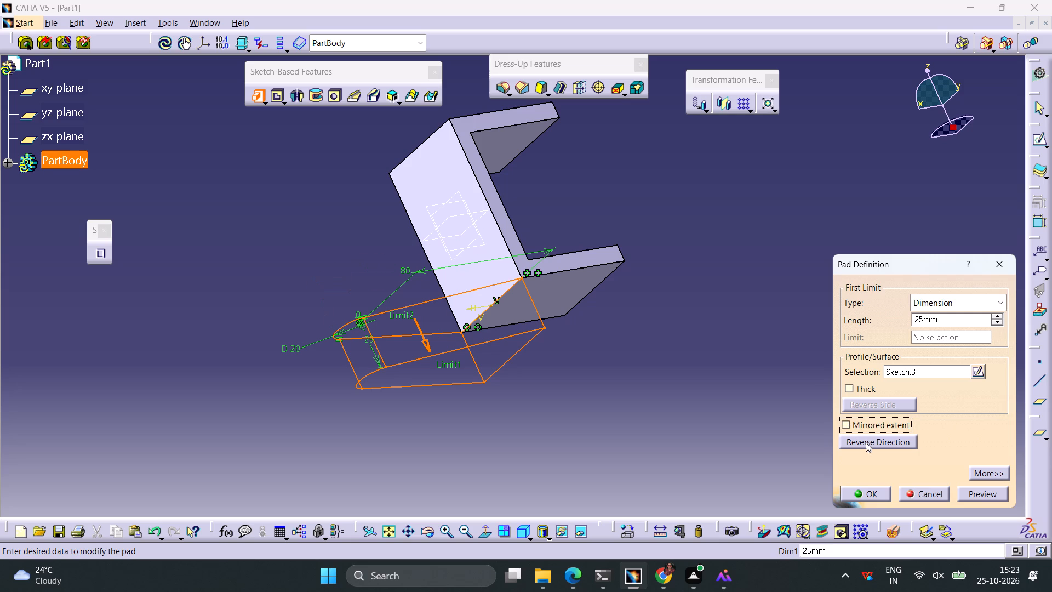
left_click(866, 442)
left_click_drag(954, 320, 834, 328)
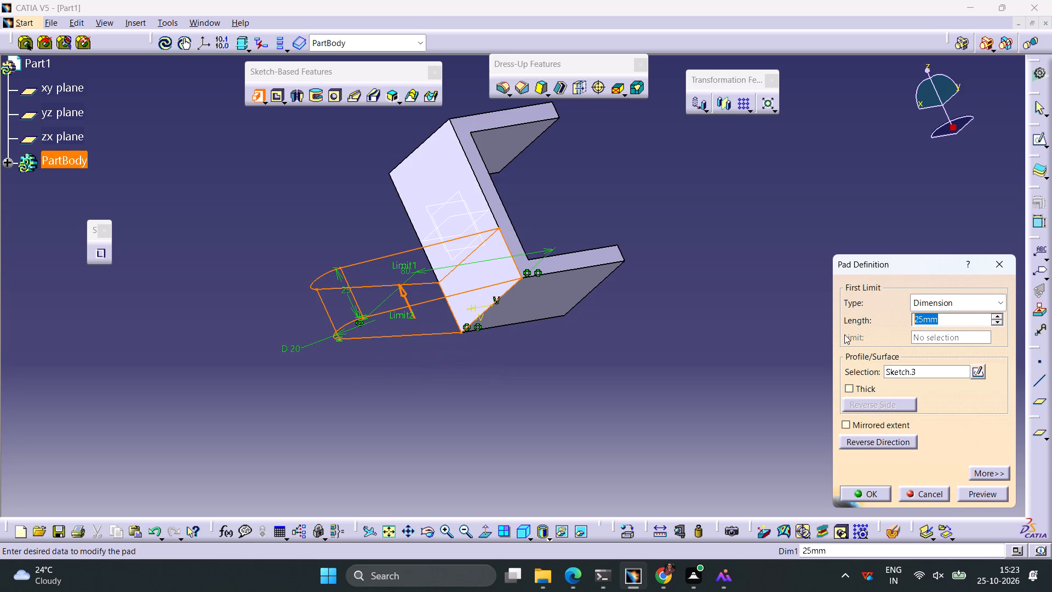
key("8")
type("+4")
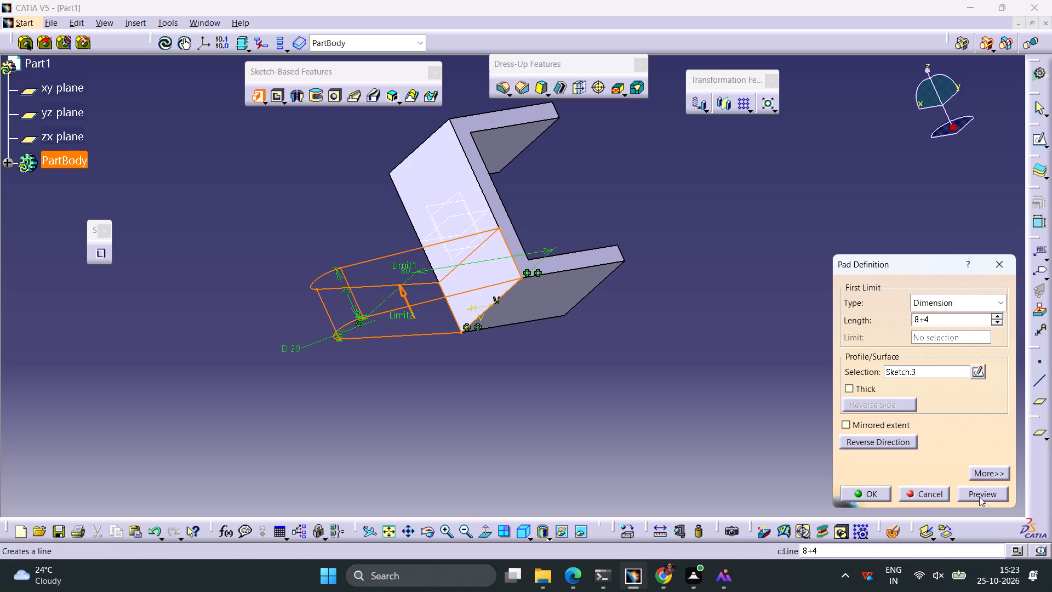
left_click(996, 475)
left_click_drag(945, 316, 874, 328)
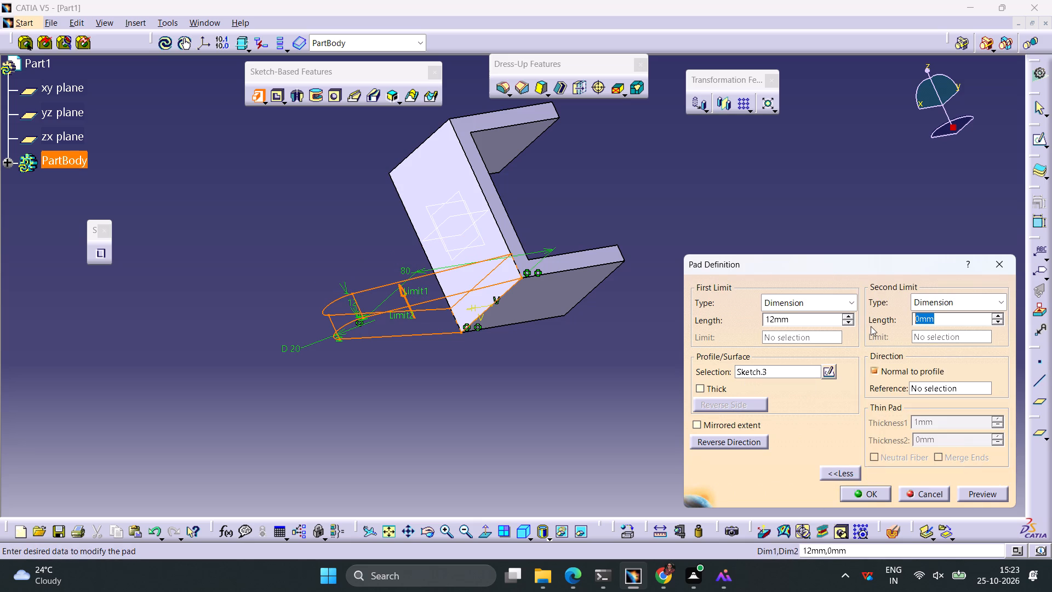
type("-4")
left_click(986, 498)
left_click(860, 496)
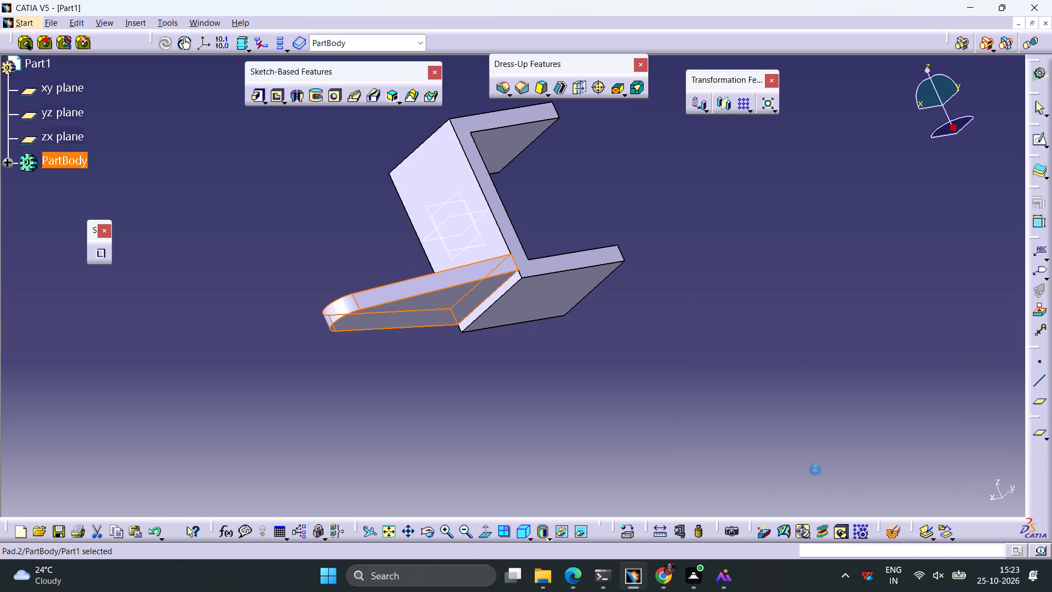
left_click(755, 330)
Create a reference plane offset 4 mm from the arm's top face, with the direction reversed into the arm.
middle_click_drag(764, 303, 711, 369)
right_click_drag(764, 303, 711, 369)
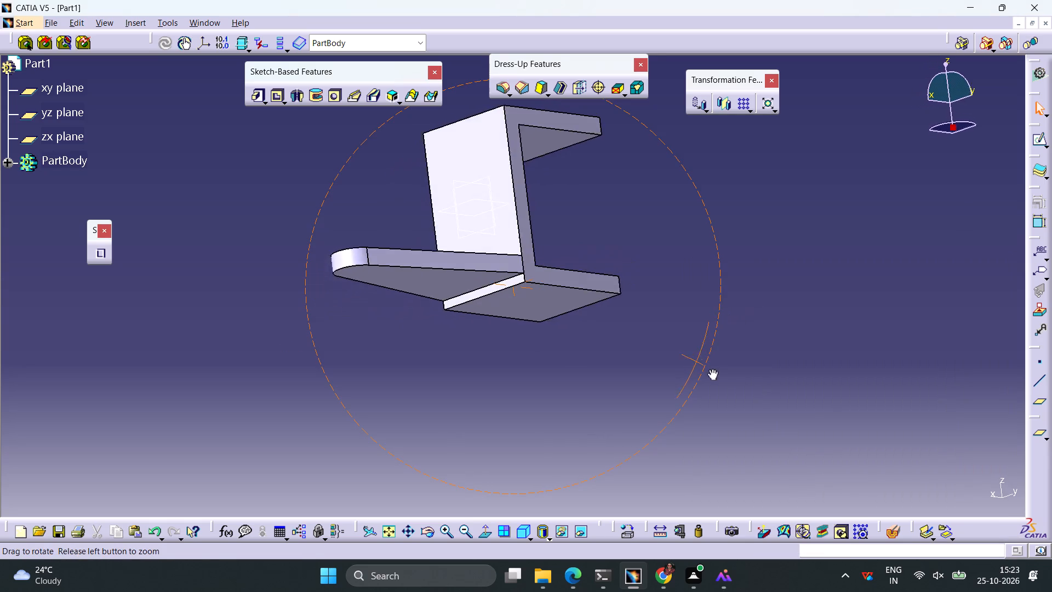
right_click_drag(711, 369, 718, 414)
middle_click_drag(711, 369, 718, 410)
middle_click_drag(653, 186, 563, 284)
right_click_drag(640, 187, 563, 284)
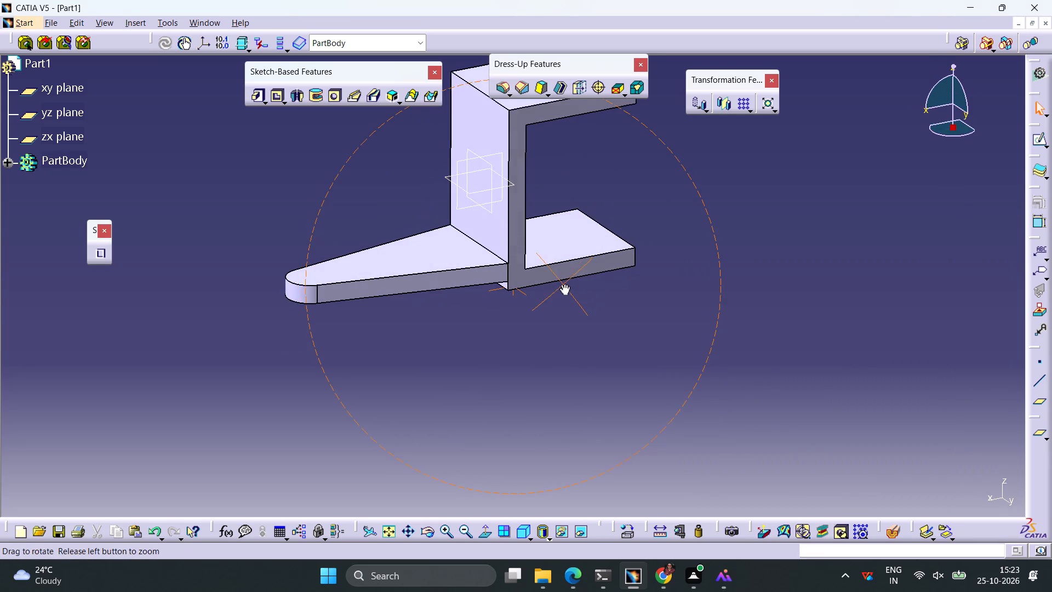
right_click_drag(563, 284, 567, 273)
middle_click_drag(563, 284, 579, 276)
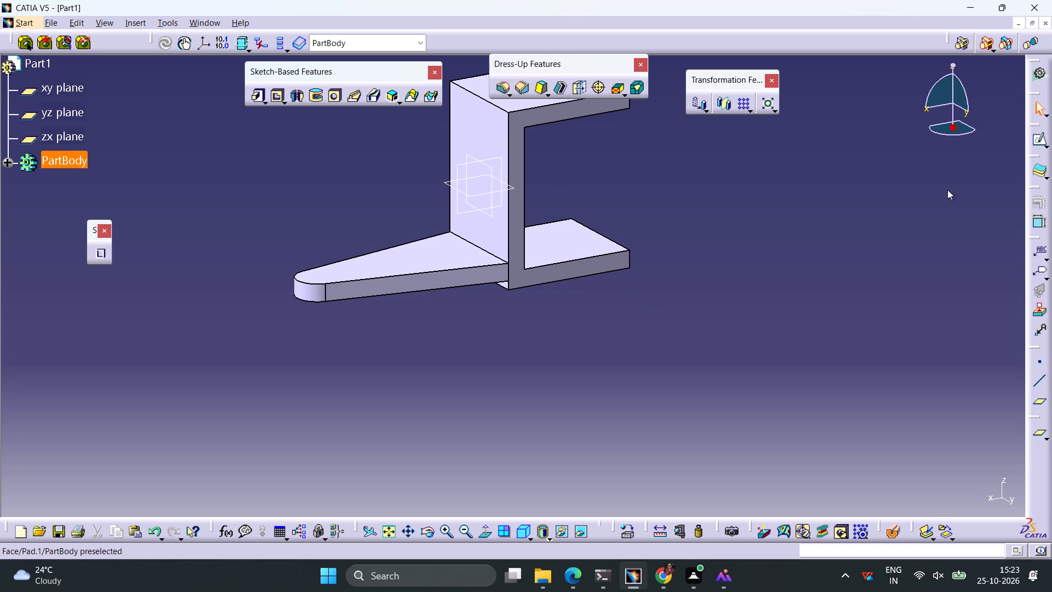
left_click(1042, 404)
left_click(430, 257)
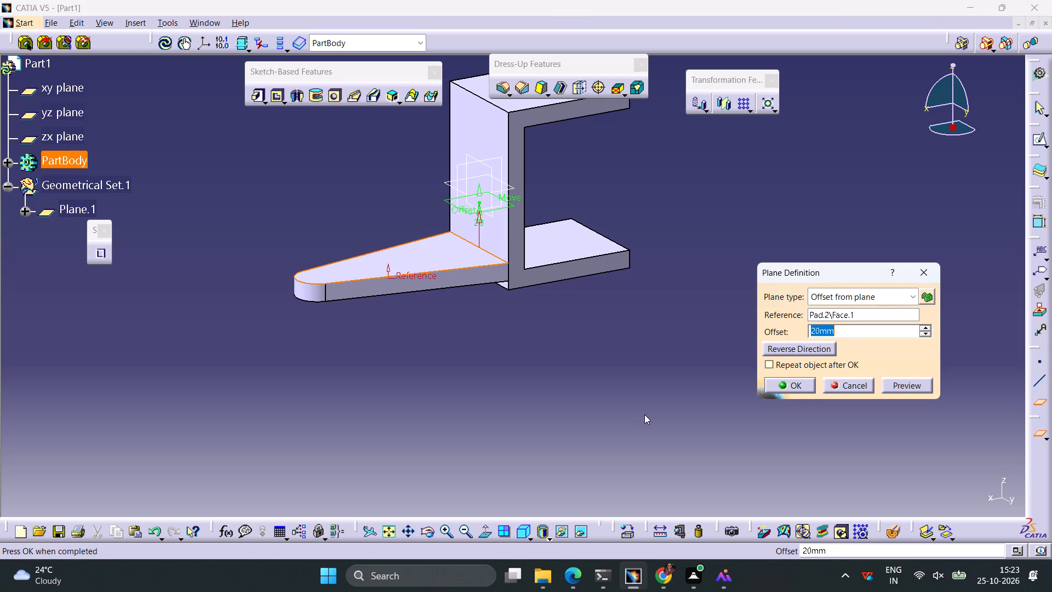
key("4")
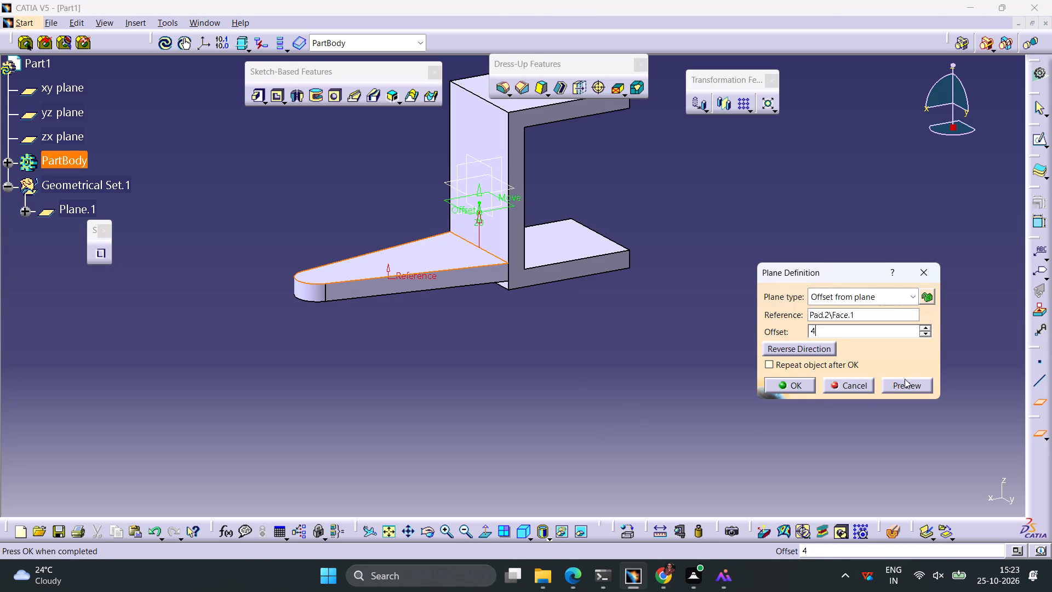
left_click(907, 385)
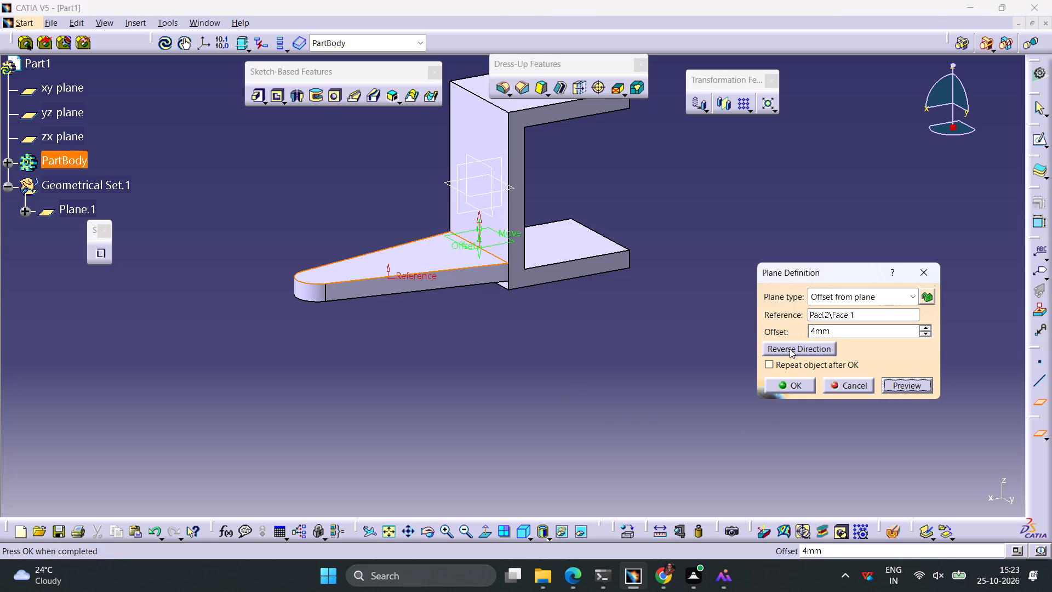
left_click(790, 349)
middle_click_drag(604, 351, 553, 289)
right_click_drag(604, 351, 553, 289)
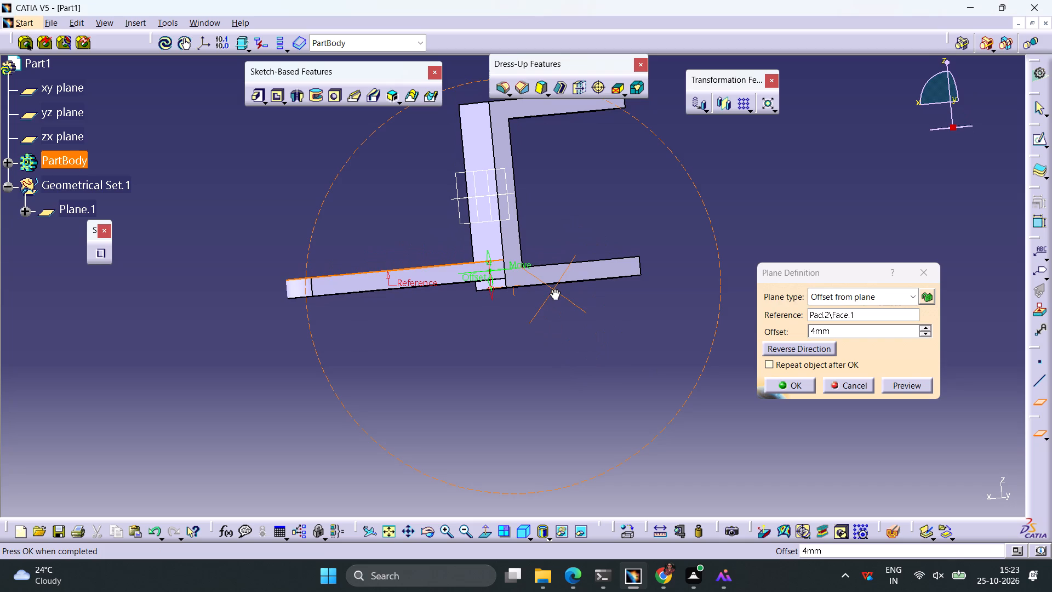
right_click_drag(553, 289, 553, 298)
middle_click_drag(553, 289, 553, 298)
left_click(796, 385)
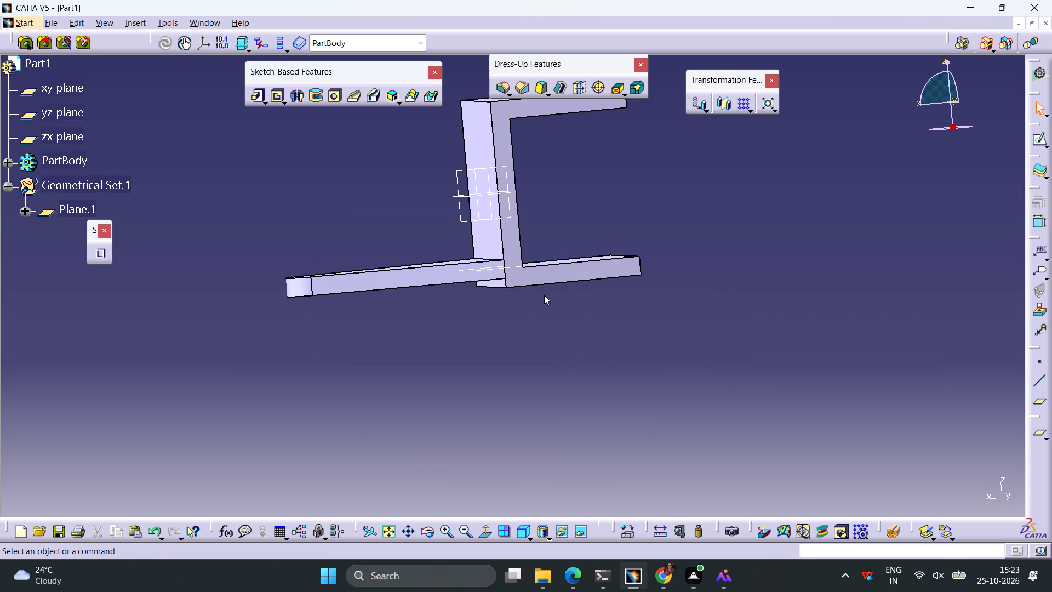
Start a sketch on the new offset plane and draw a circle about 39 mm in diameter beside the arm's rounded end.
left_click(491, 270)
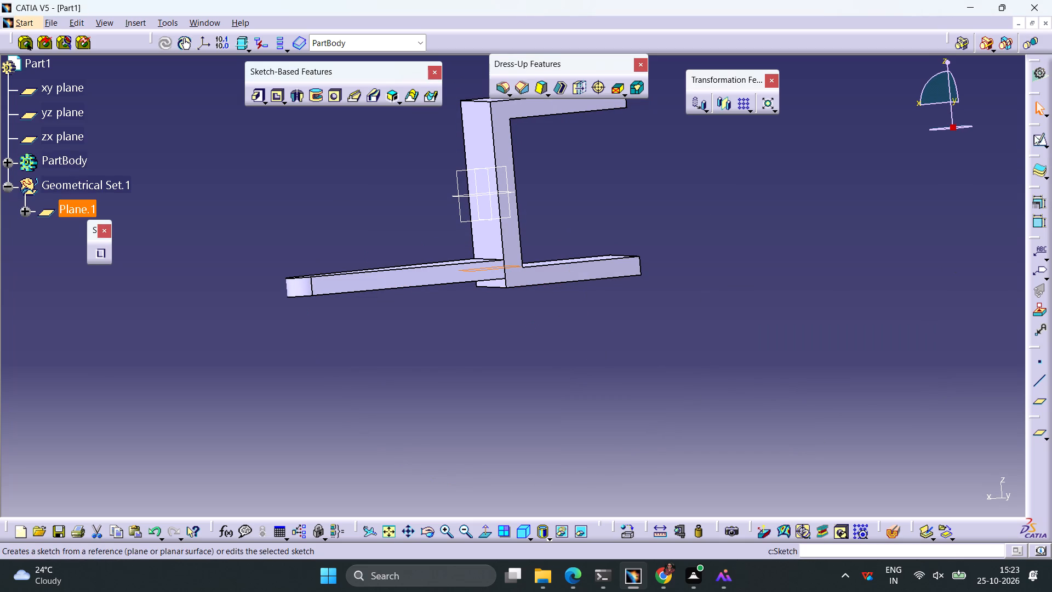
left_click_drag(1036, 136, 1036, 142)
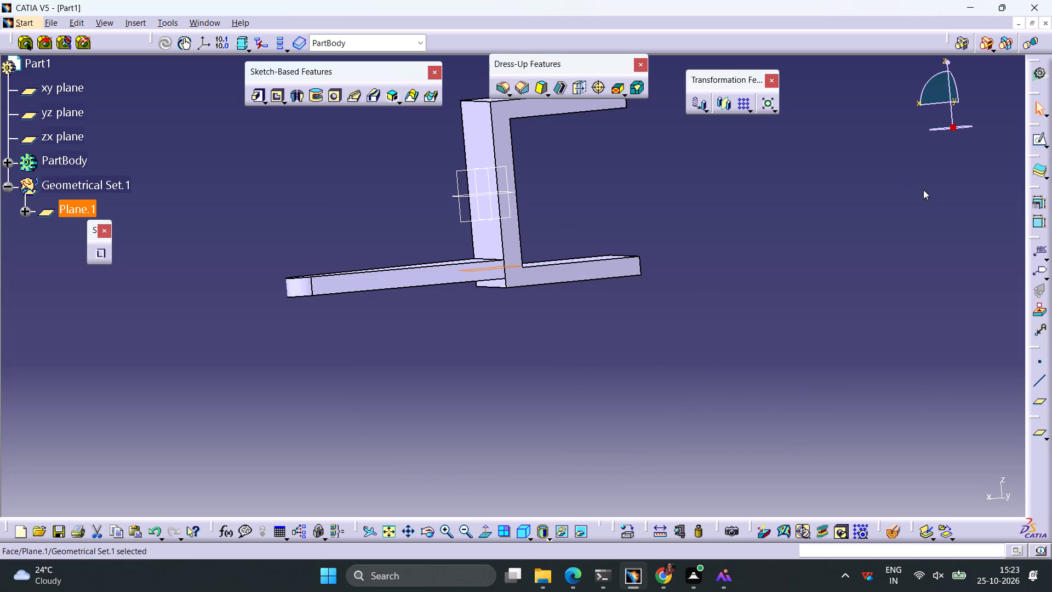
left_click(1037, 138)
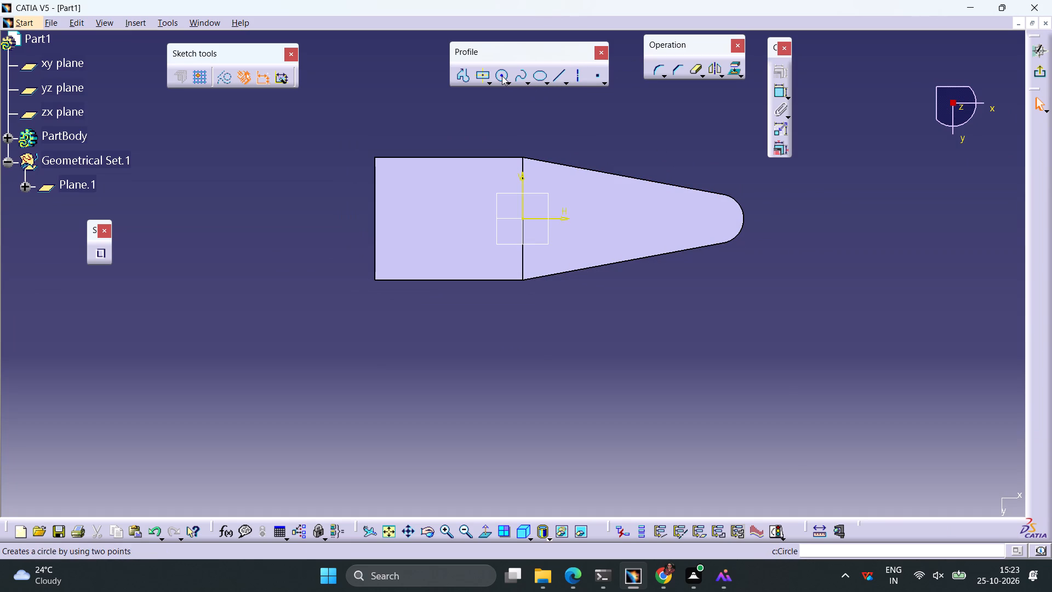
left_click(502, 76)
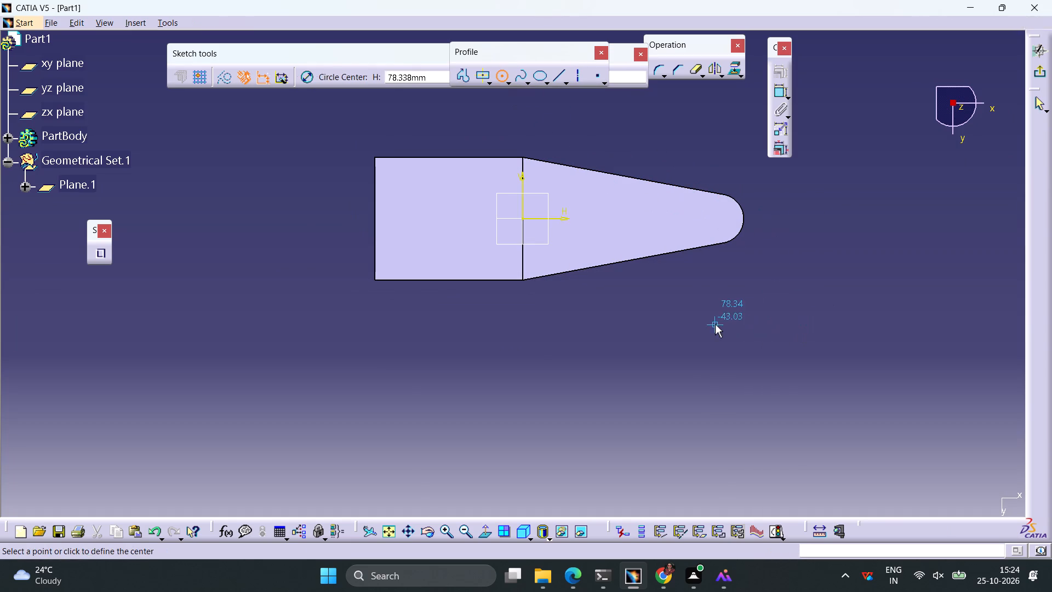
left_click(715, 325)
left_click(759, 307)
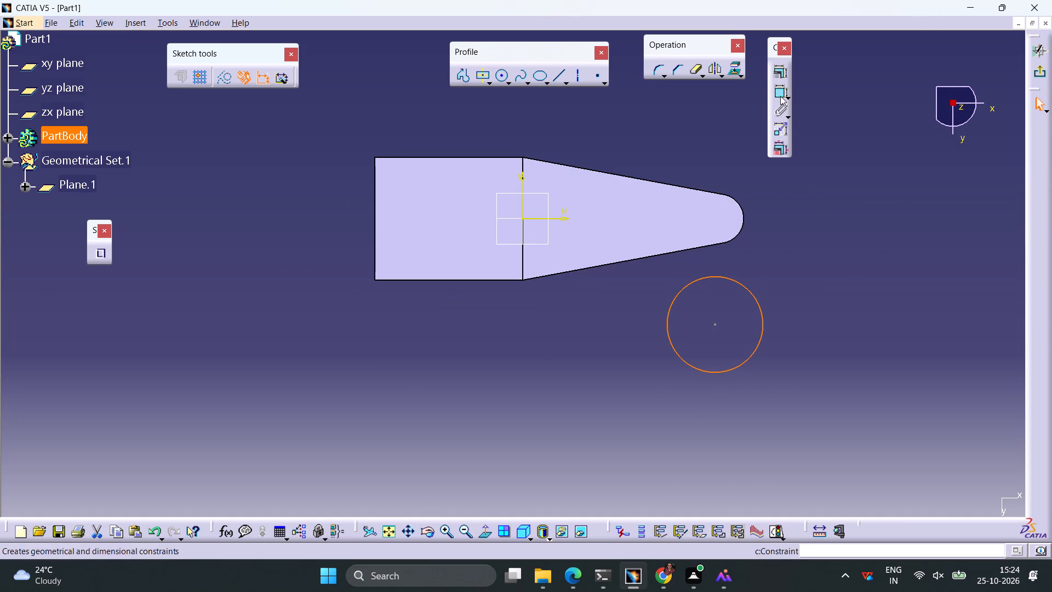
Dimension the circle's diameter and set it to 20 mm.
left_click(780, 96)
left_click(841, 296)
double_click(848, 294)
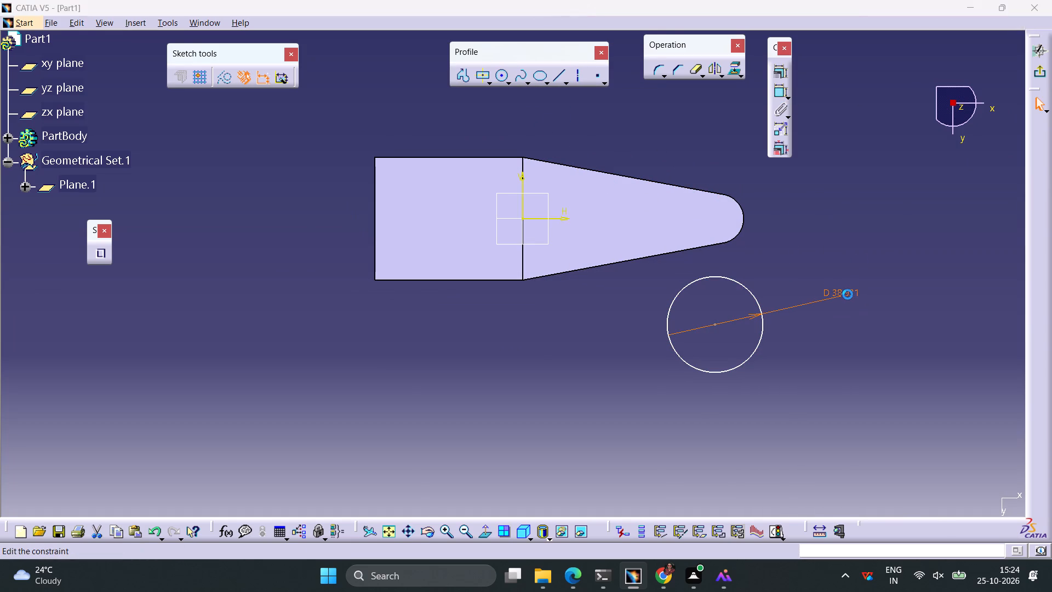
type("20")
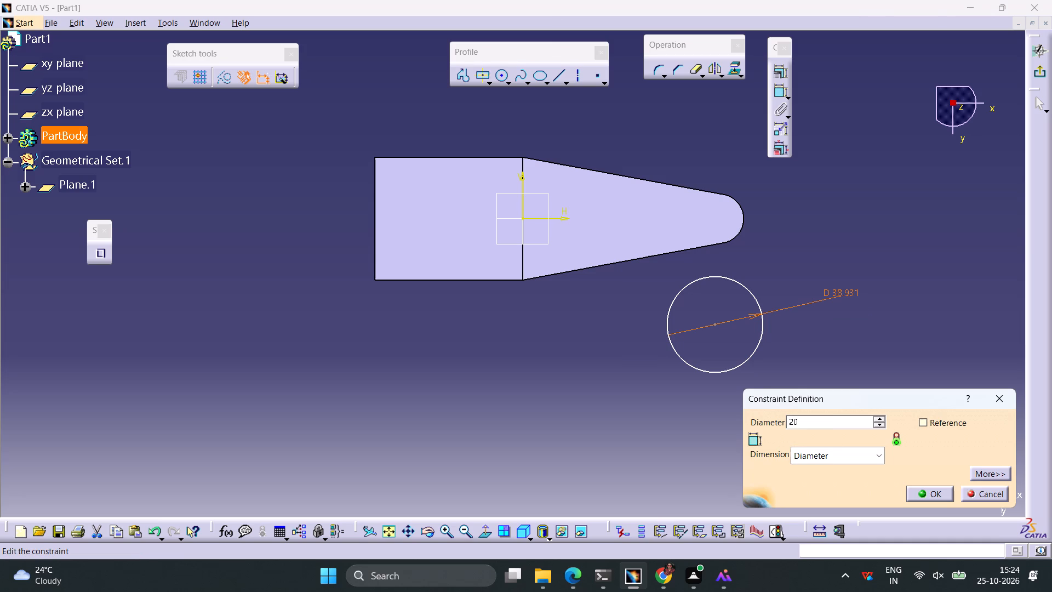
key("Return")
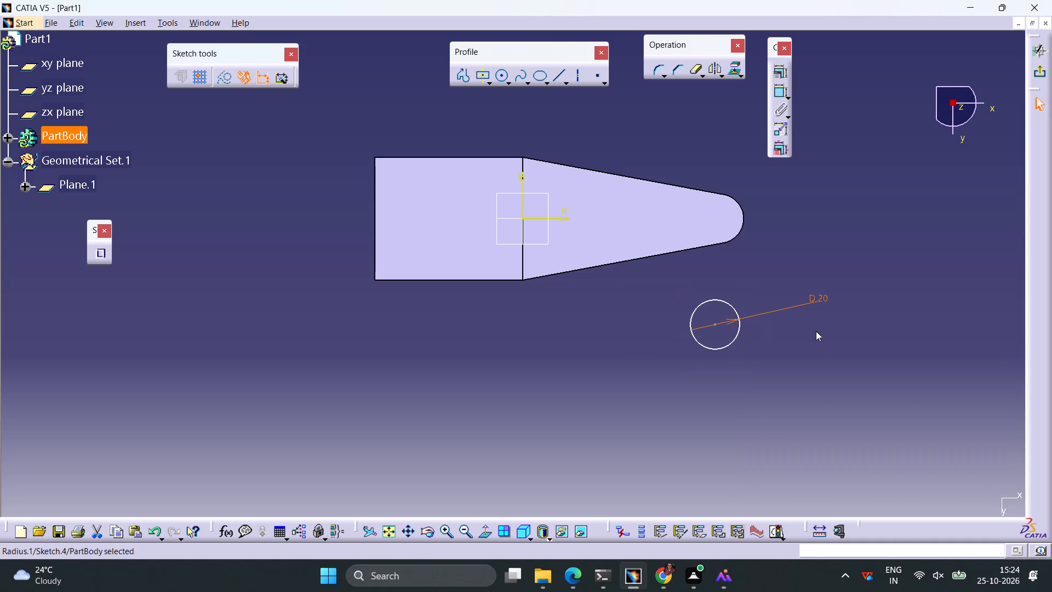
Constrain the circle to be concentric with the arm's rounded end edge, and exit the sketch.
left_click(735, 334)
left_click(742, 226, "ctrl")
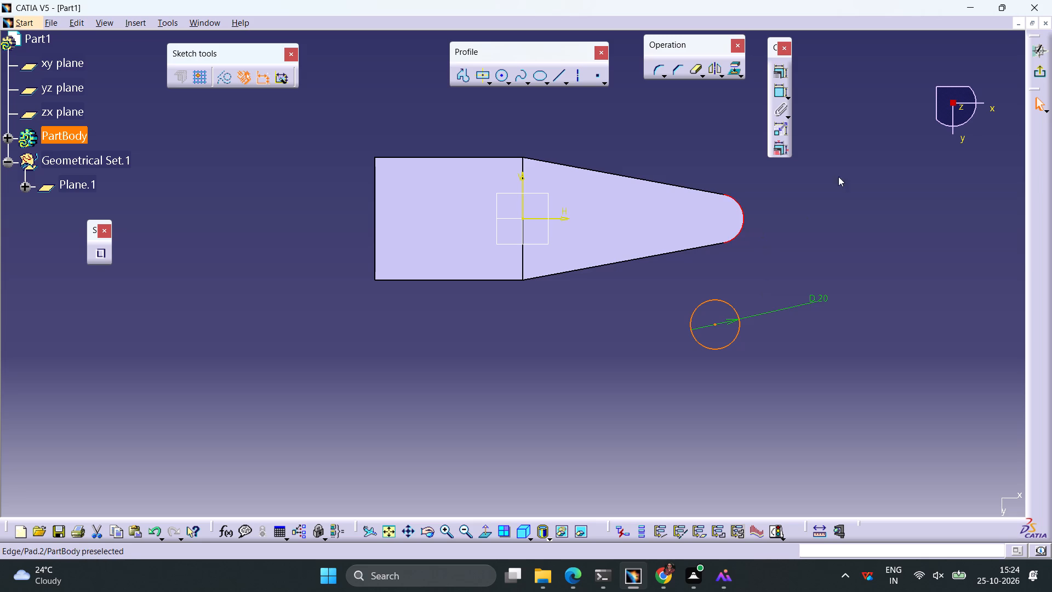
left_click(774, 66)
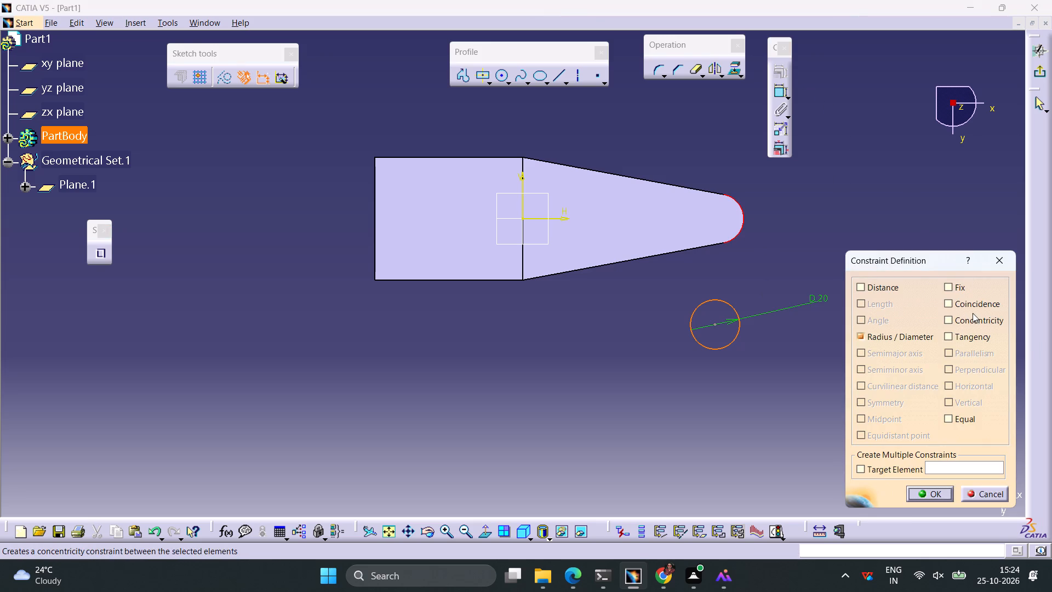
left_click(972, 321)
left_click(943, 494)
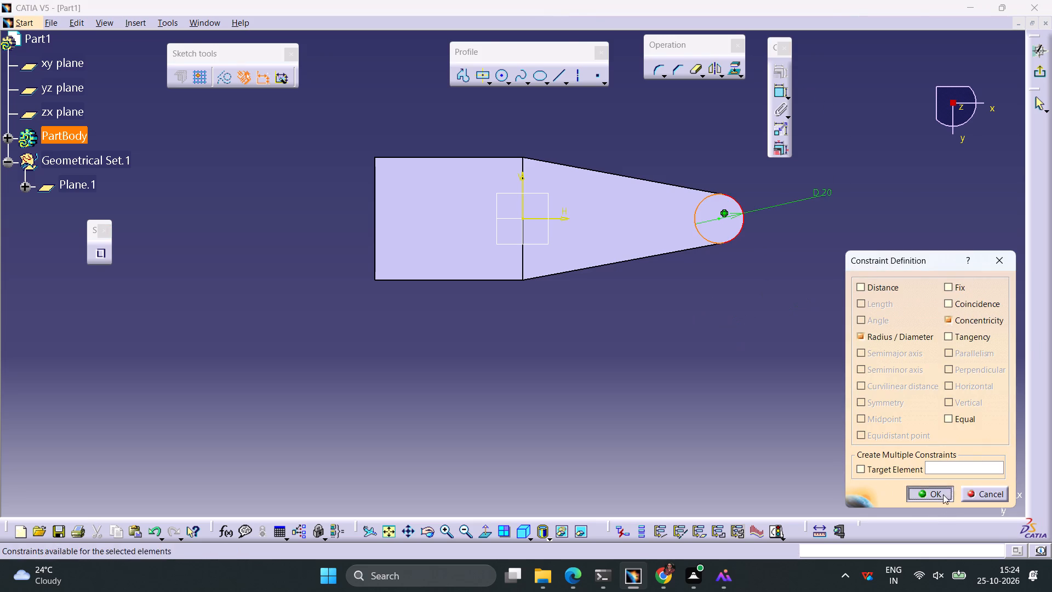
left_click(1039, 74)
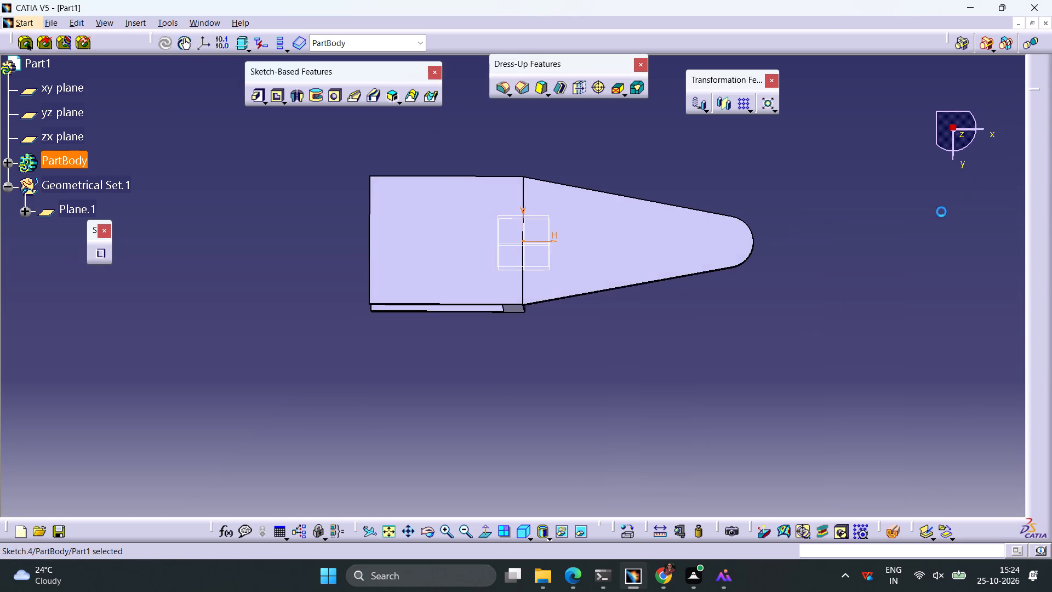
Pad the 20 mm circle with a length of 10 mm and mirrored extent to form a boss at the arm's end.
left_click(257, 95)
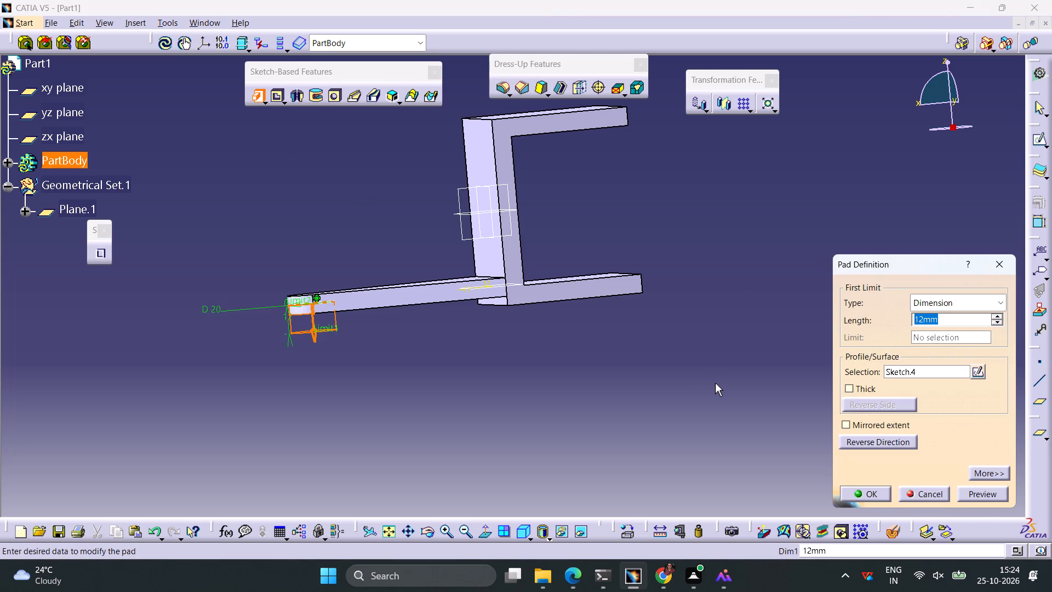
left_click(848, 423)
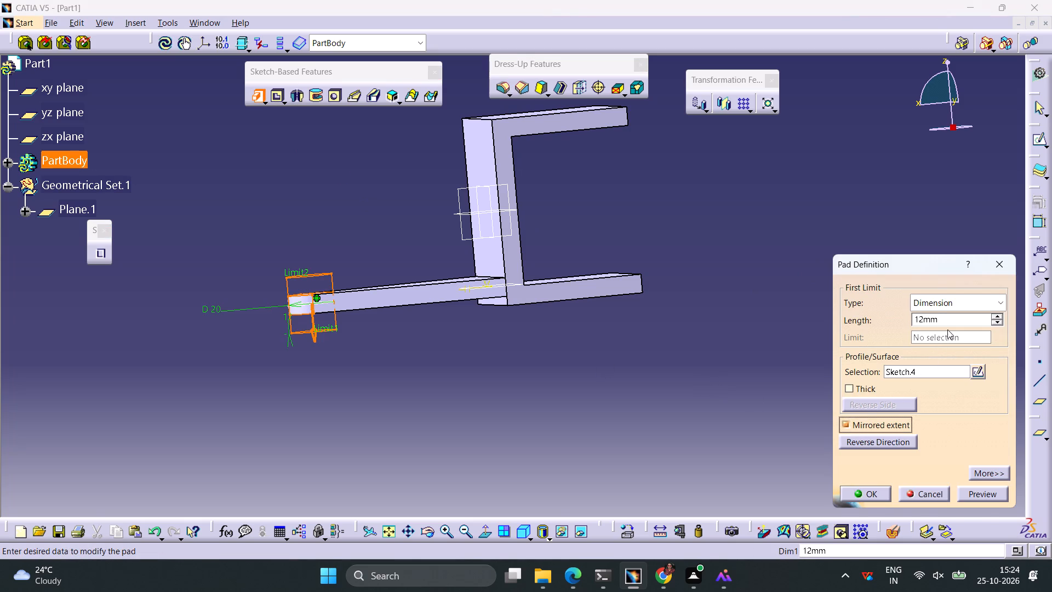
left_click_drag(948, 324, 881, 318)
type("10")
left_click(994, 495)
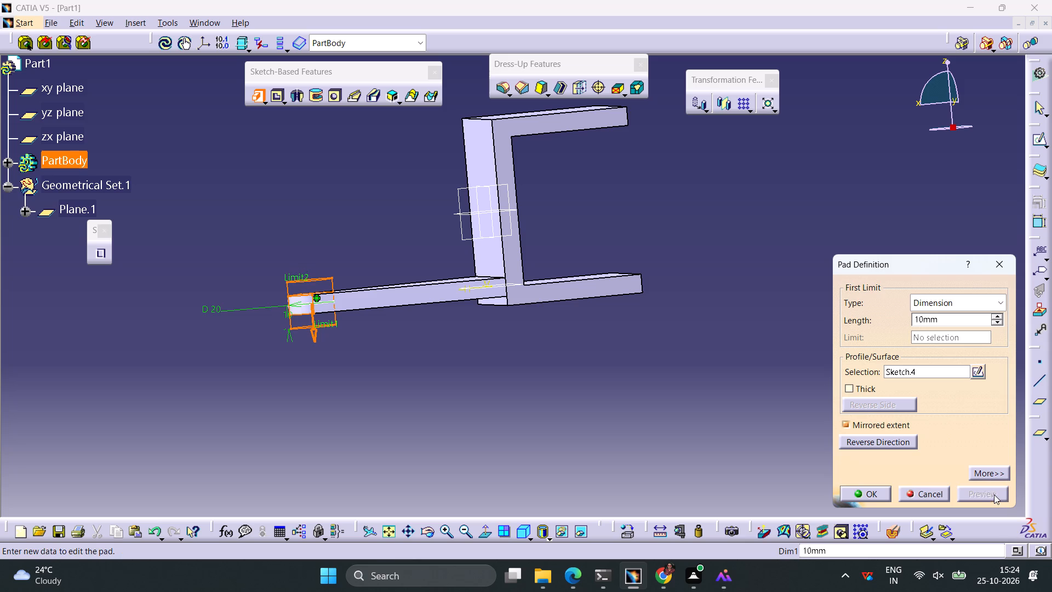
left_click(873, 493)
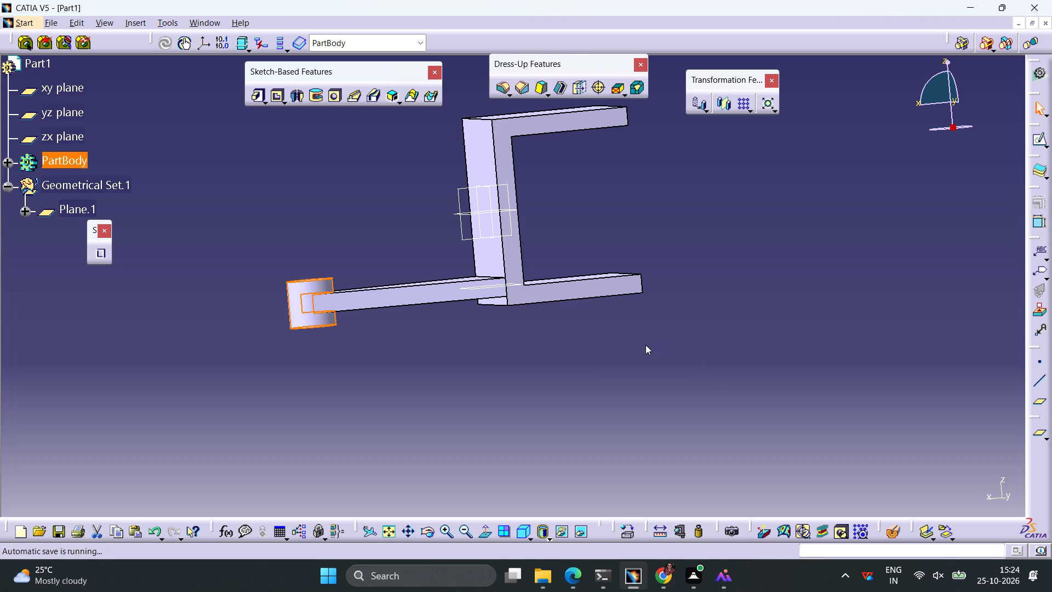
Start a sketch on the zx plane and draw a line sloping about 4° from the boss's lower inner corner towards the channel.
left_click(608, 366)
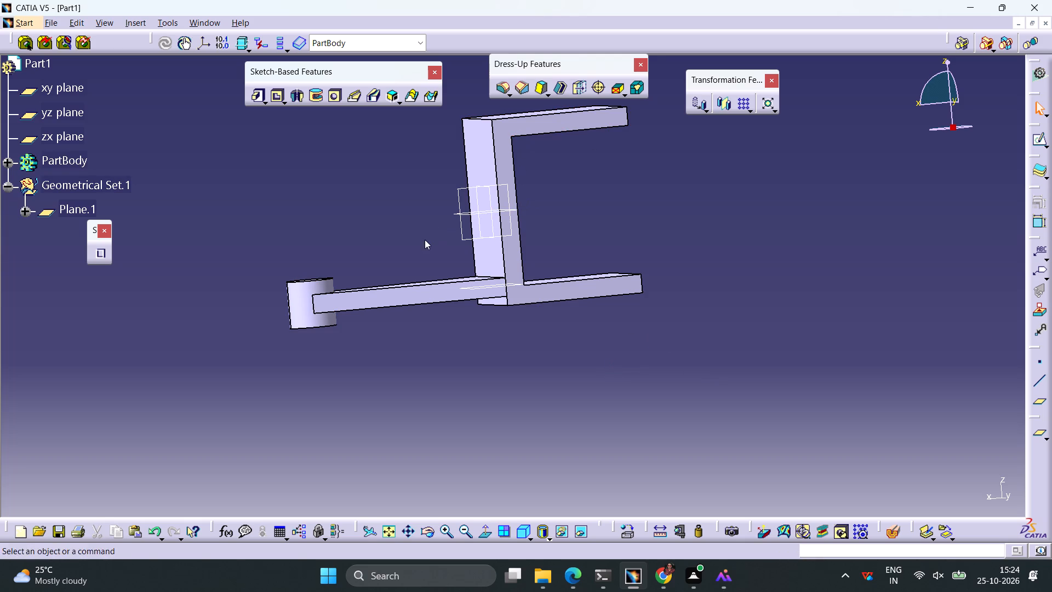
middle_click_drag(425, 236, 477, 275)
right_click_drag(425, 236, 477, 275)
left_click(461, 232)
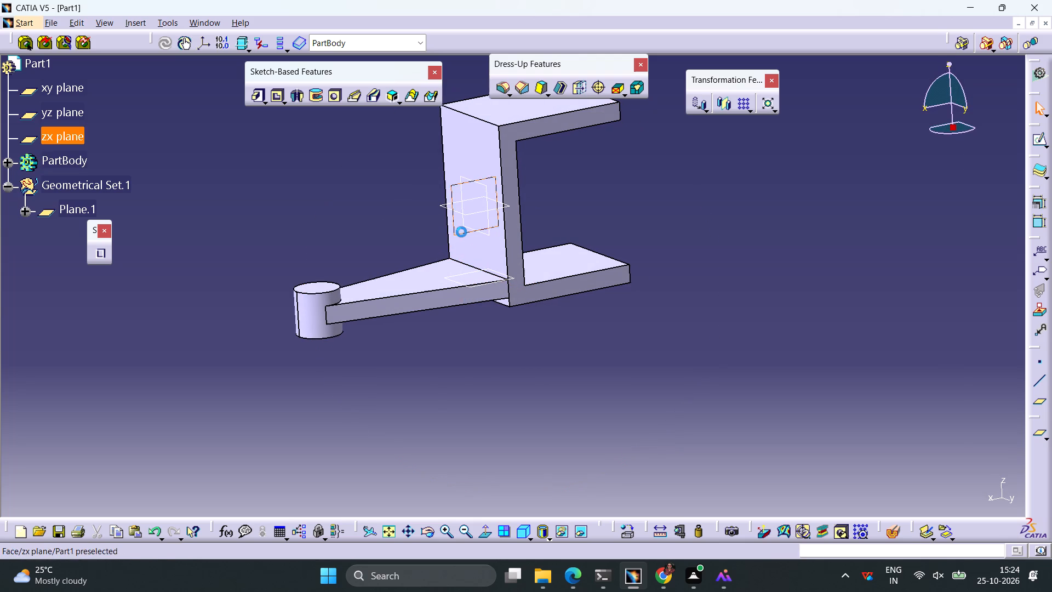
left_click(1037, 143)
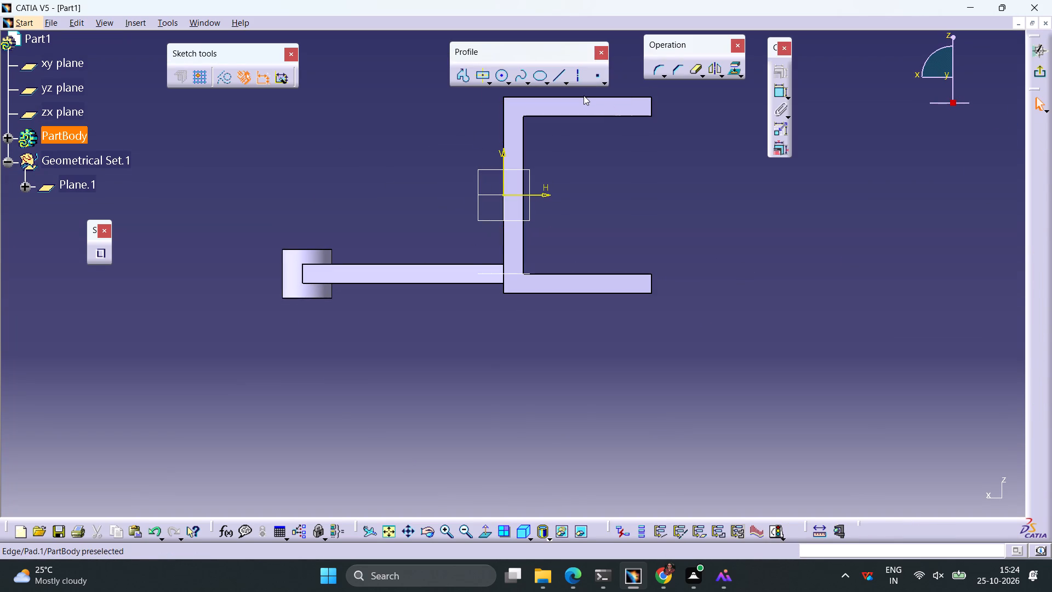
left_click(554, 78)
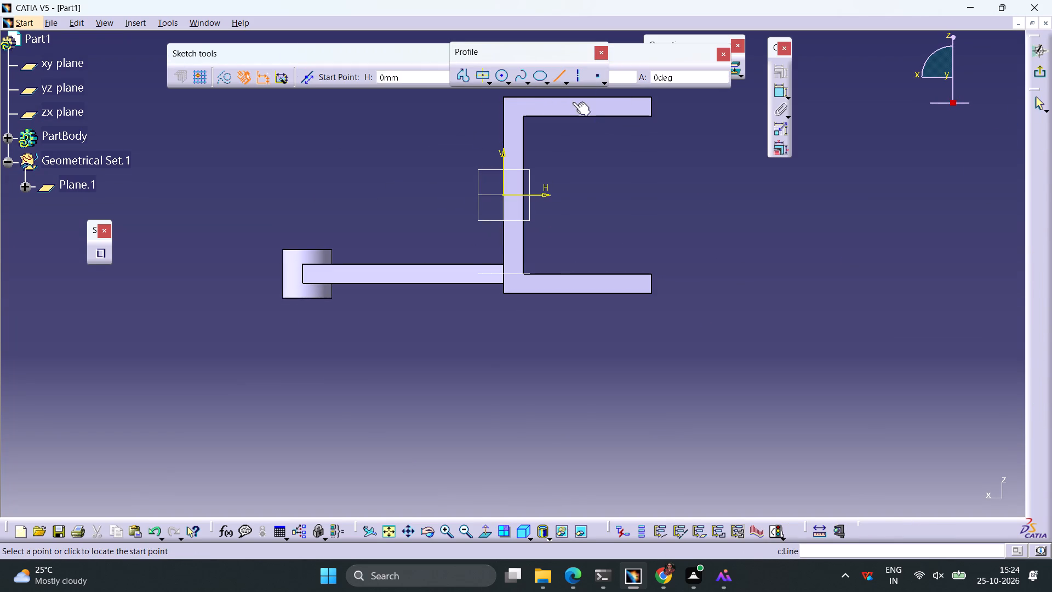
left_click(331, 297)
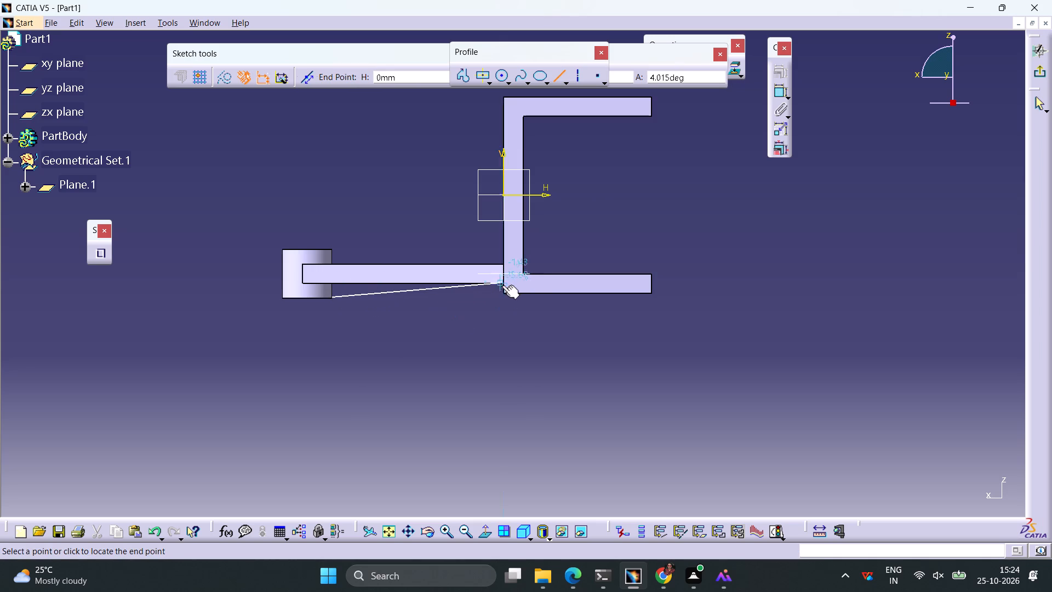
middle_click_drag(494, 315, 519, 244, "ctrl")
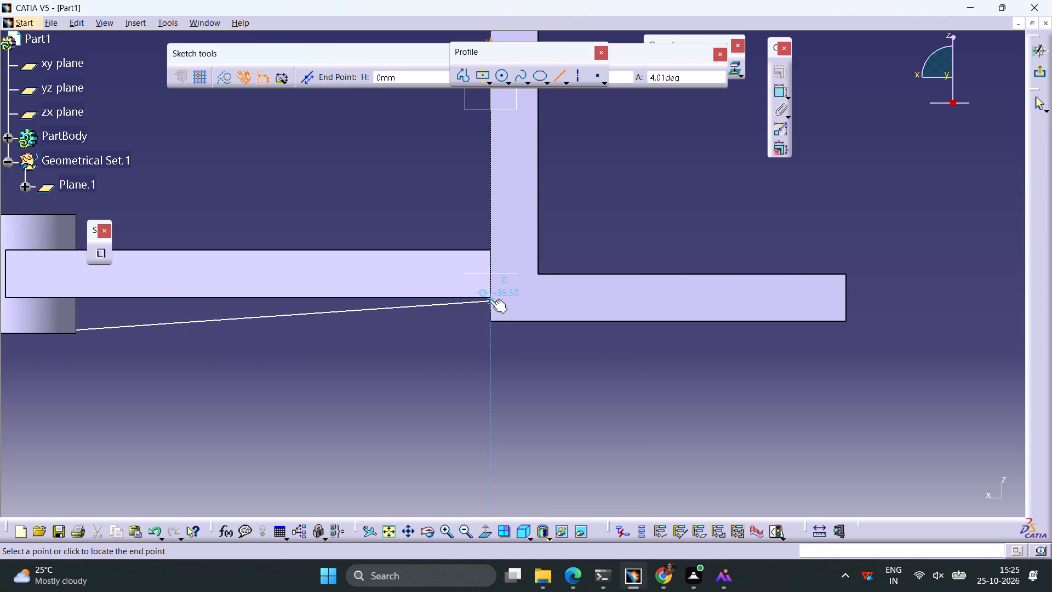
left_click(480, 304)
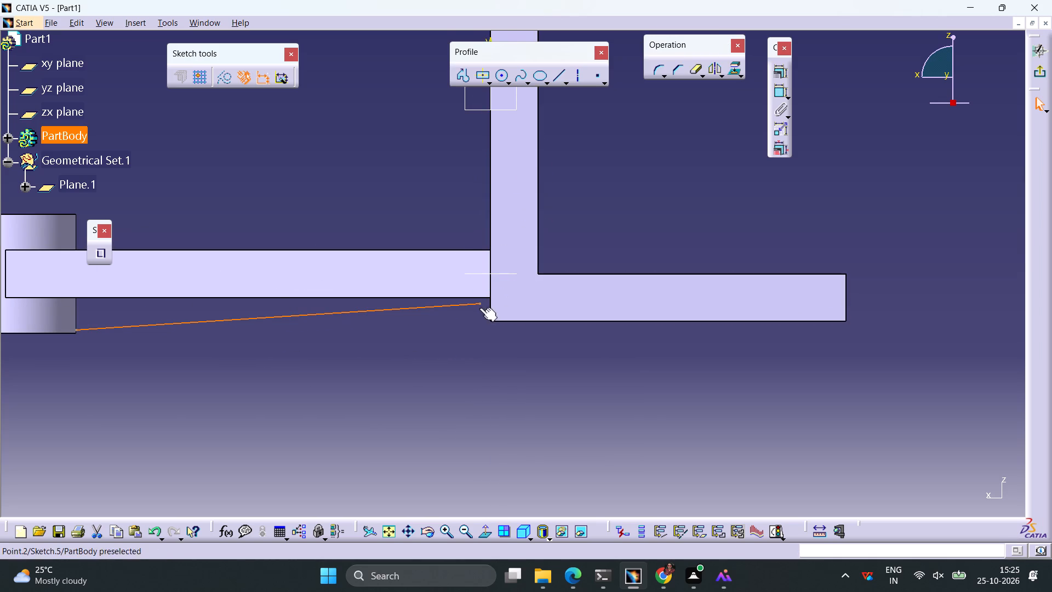
Make the line's channel-side endpoint coincident with the corner where the arm's underside meets the channel web.
left_click(470, 324)
left_click(481, 303)
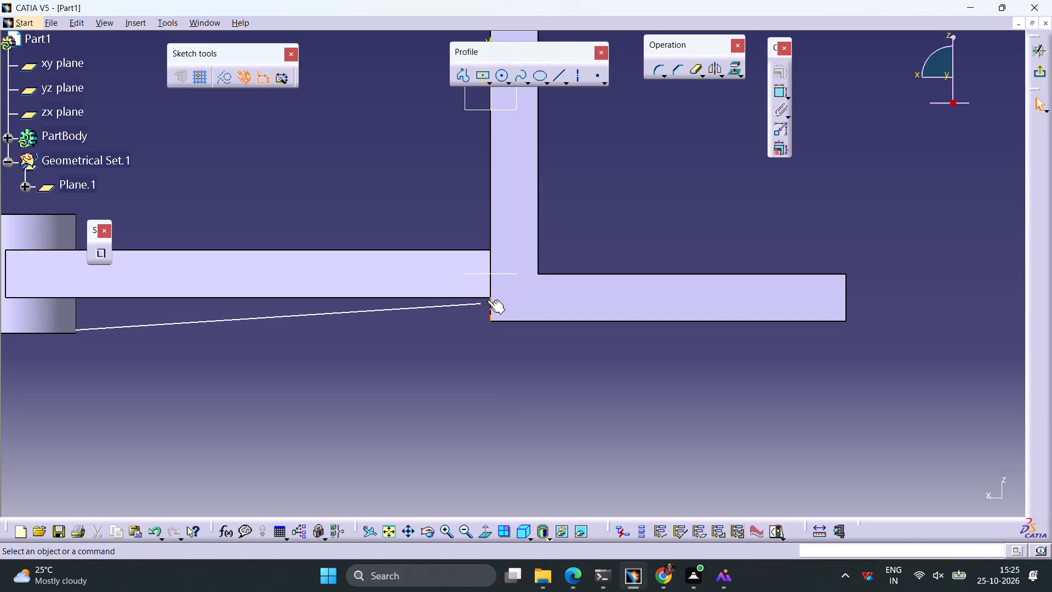
left_click(482, 303)
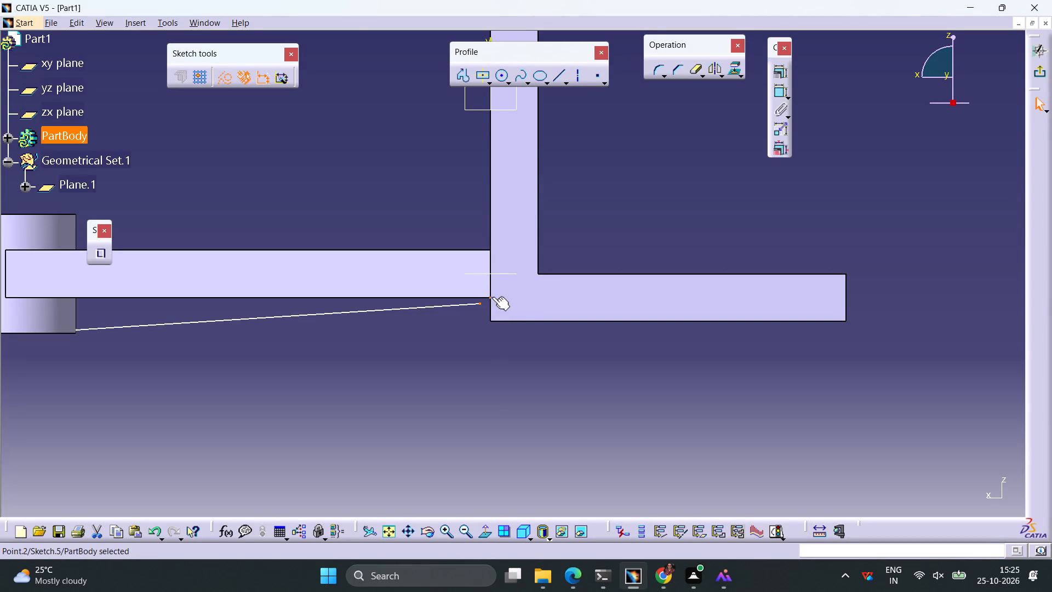
left_click(492, 297, "ctrl")
left_click(781, 70)
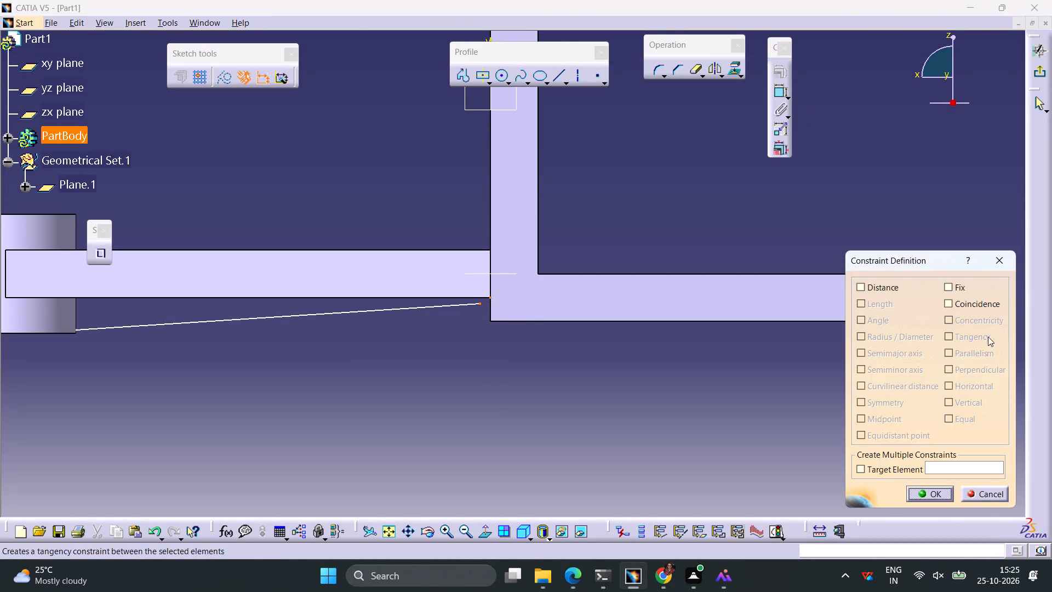
left_click(971, 306)
left_click(947, 491)
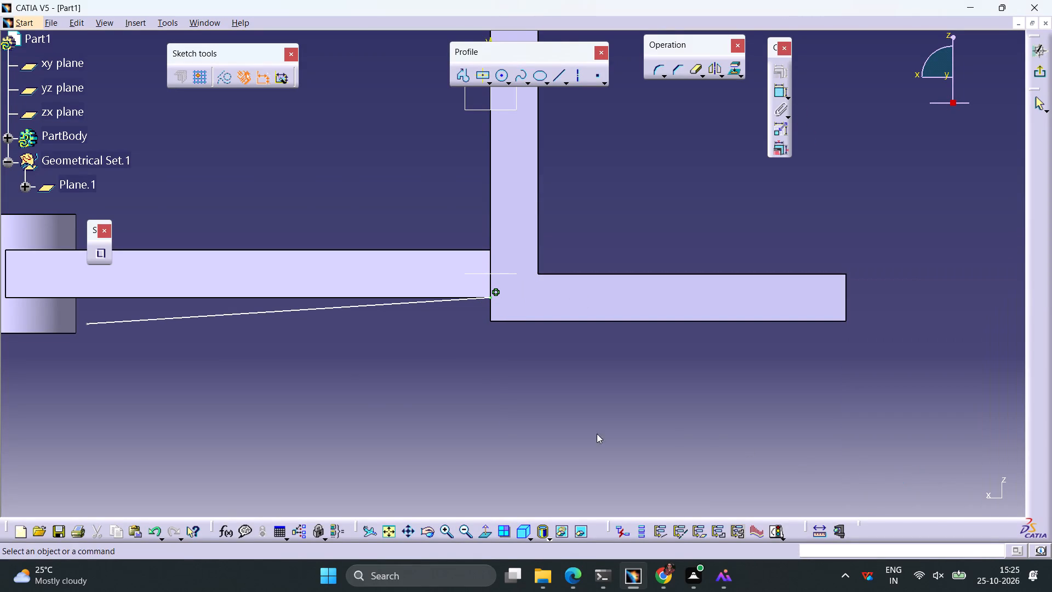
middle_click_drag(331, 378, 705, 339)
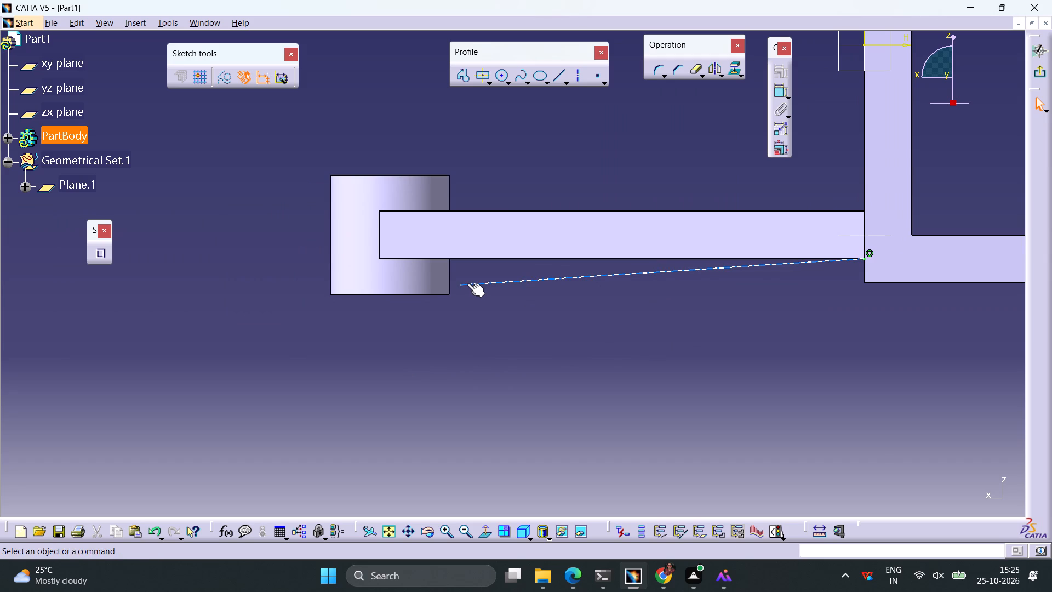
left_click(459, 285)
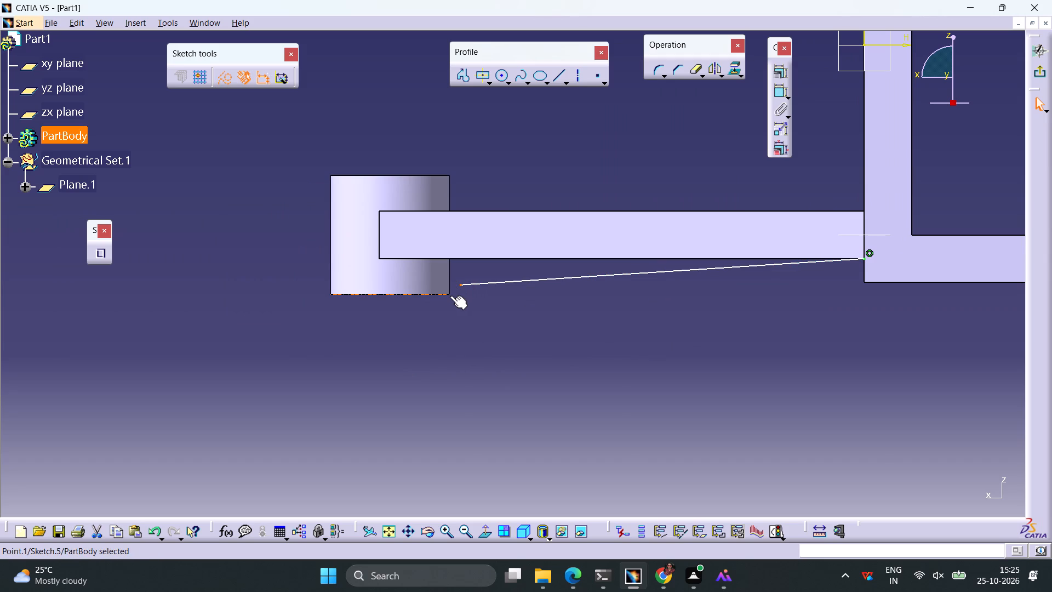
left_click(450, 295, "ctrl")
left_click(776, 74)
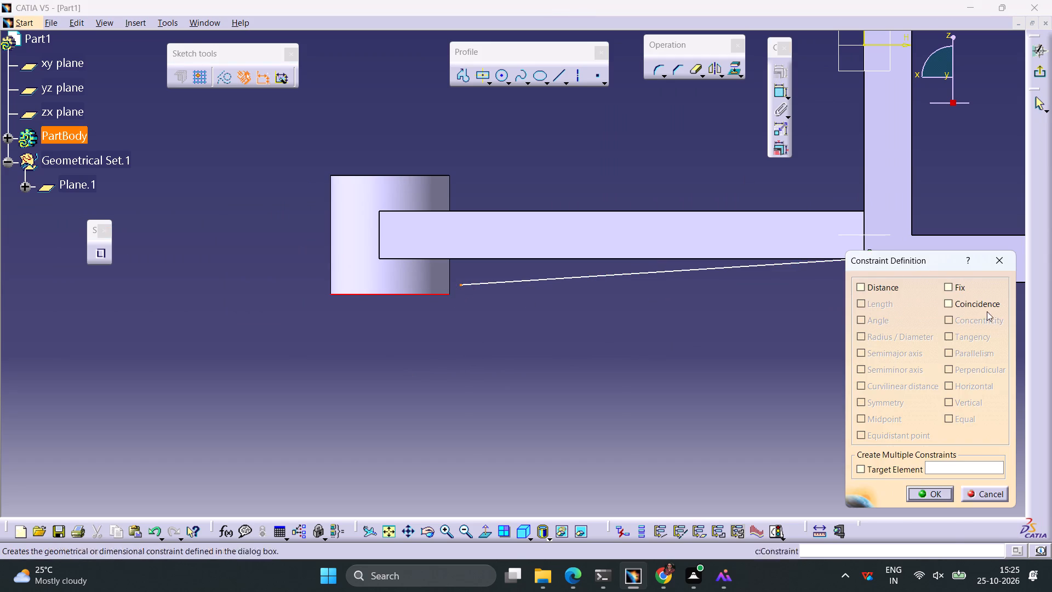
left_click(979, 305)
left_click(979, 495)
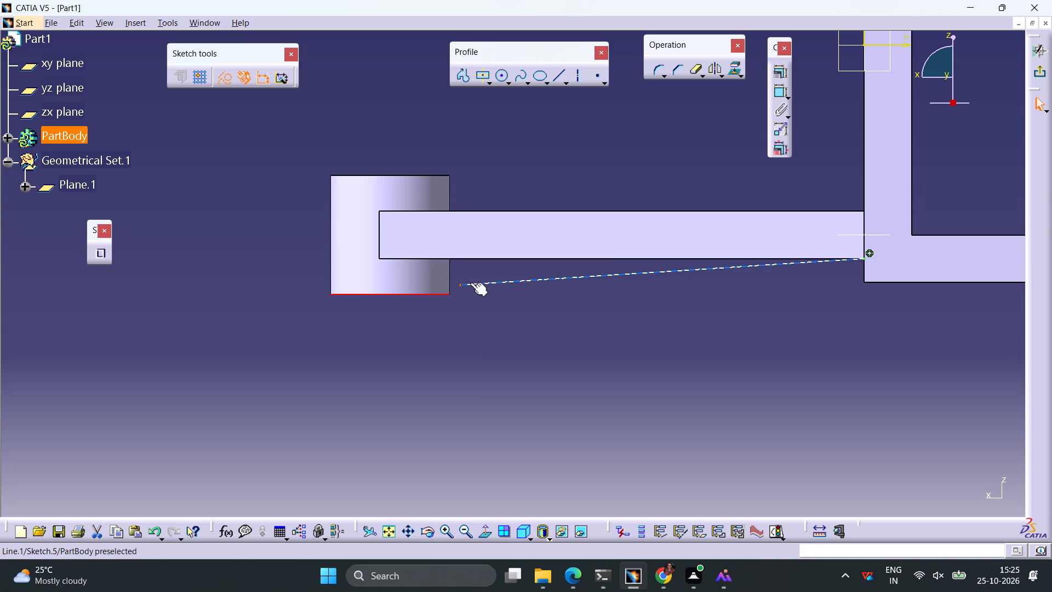
Move the line's free end to just inside the boss's lower corner, and exit the sketch.
left_click_drag(470, 282, 474, 285)
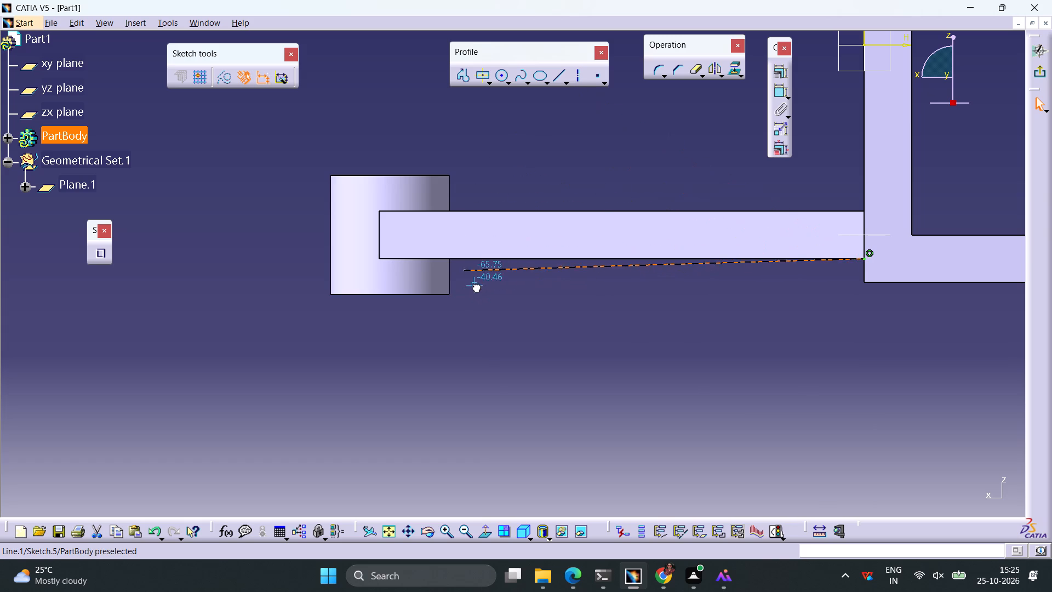
left_click_drag(474, 285, 452, 278)
left_click(701, 457)
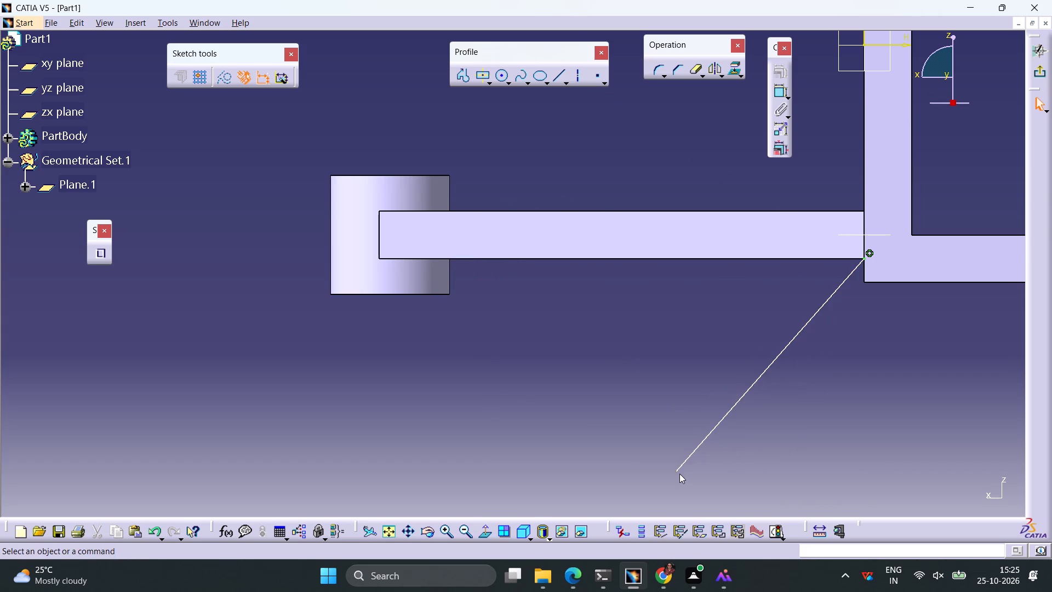
left_click_drag(679, 472, 579, 431)
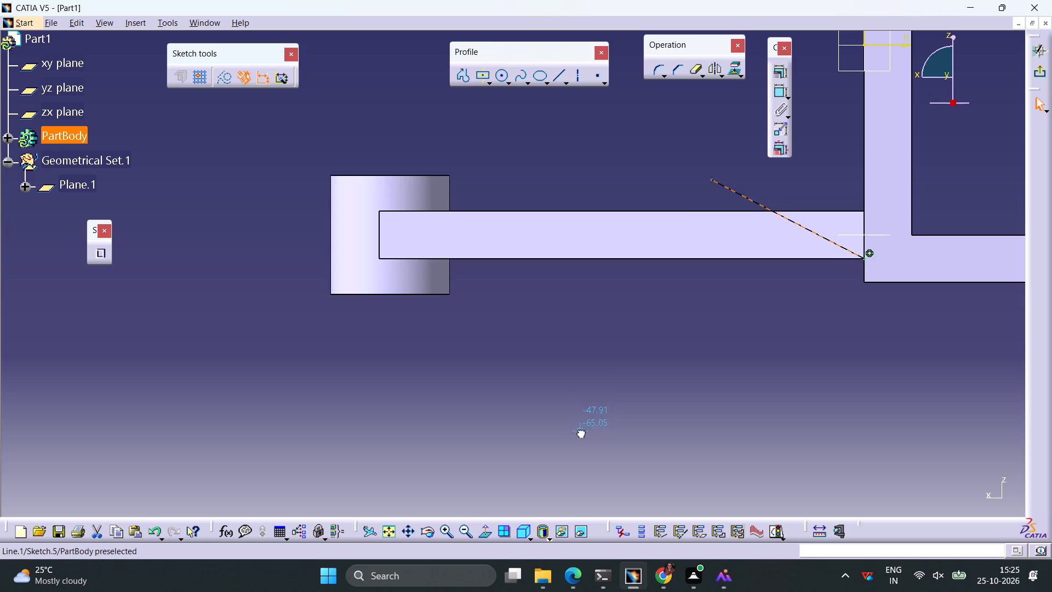
left_click_drag(579, 431, 560, 449)
left_click(603, 401)
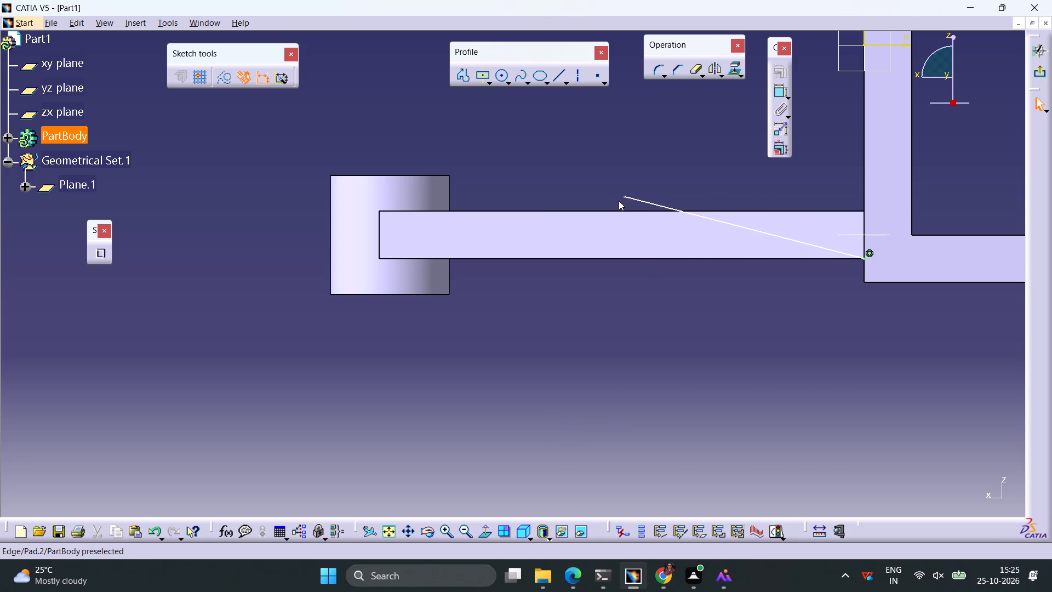
left_click_drag(623, 198, 457, 291)
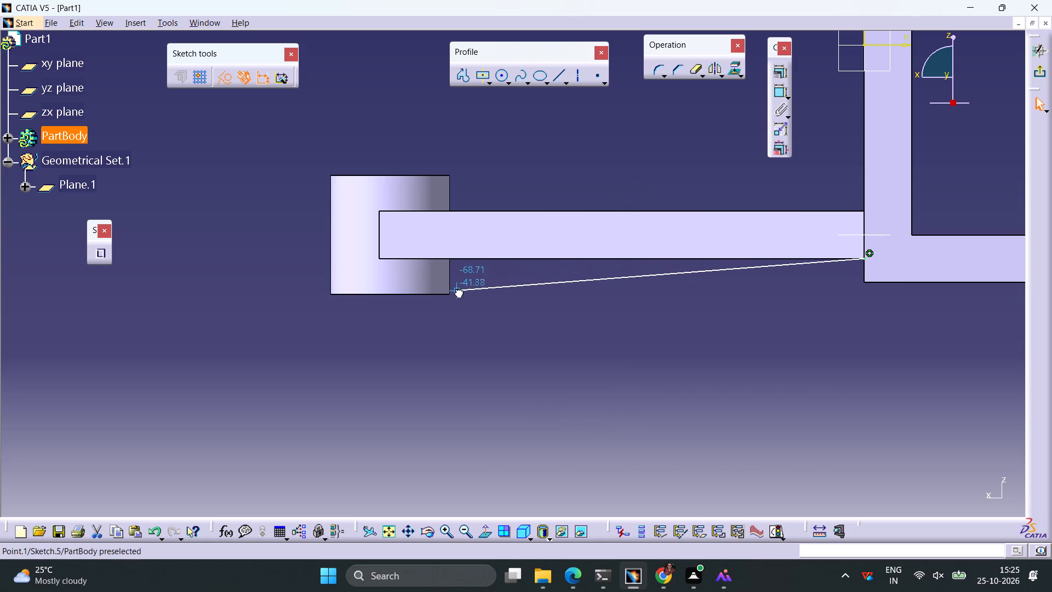
left_click_drag(457, 291, 445, 291)
middle_click_drag(460, 304, 457, 295, "ctrl")
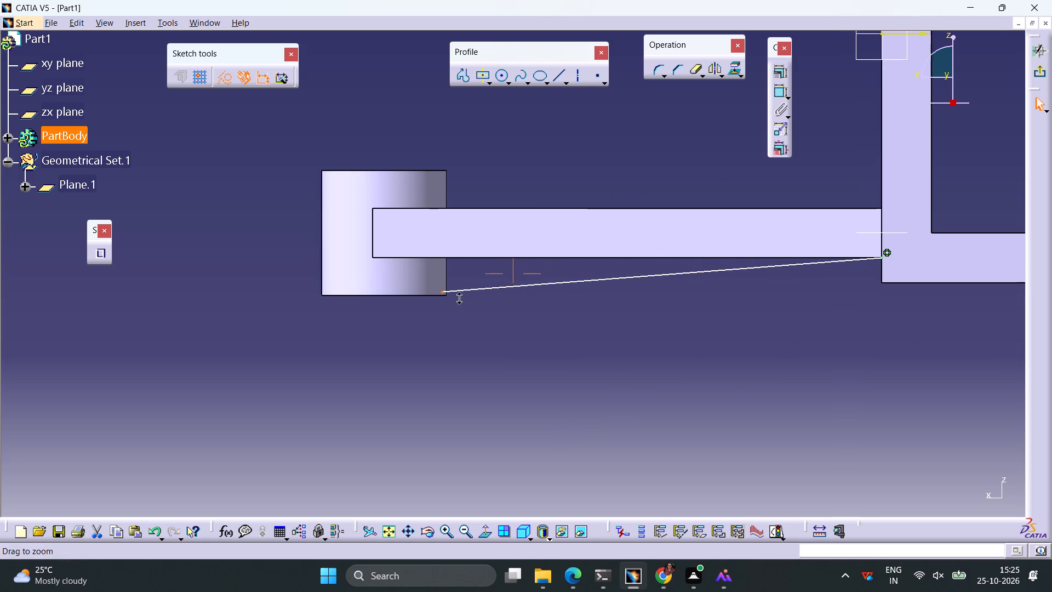
middle_click_drag(457, 295, 471, 201, "ctrl")
middle_click_drag(410, 390, 628, 338)
middle_click_drag(510, 346, 570, 215, "ctrl")
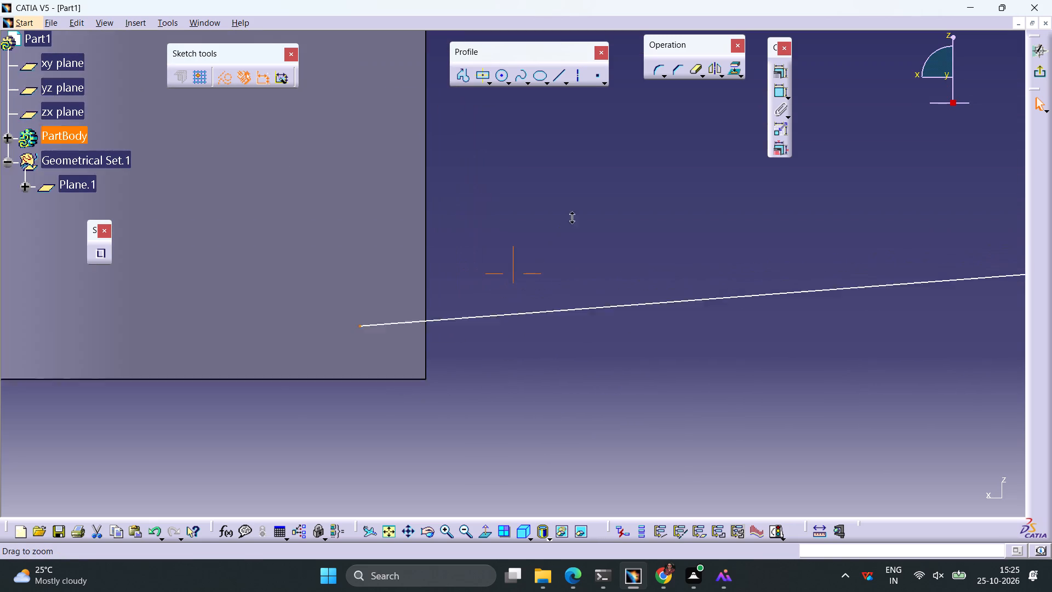
middle_click_drag(570, 215, 596, 189, "ctrl")
left_click_drag(265, 358, 329, 406)
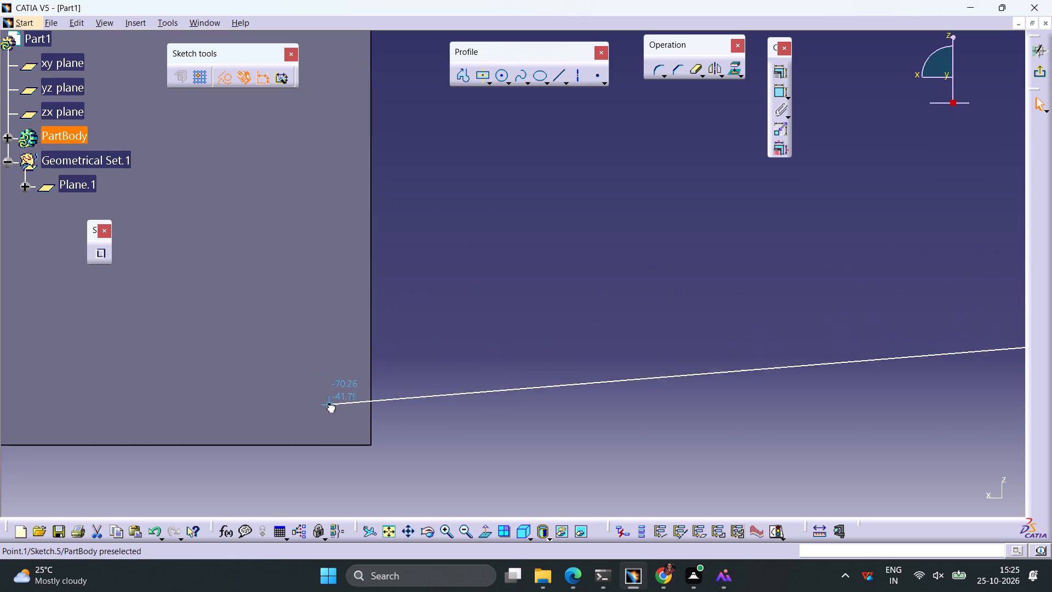
left_click_drag(329, 406, 359, 432)
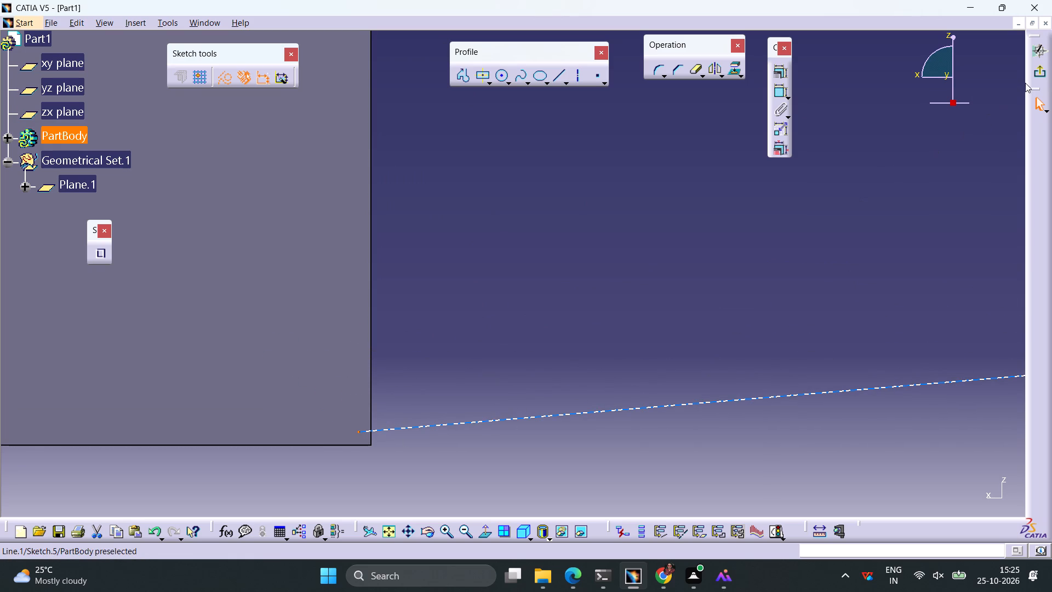
left_click(1039, 74)
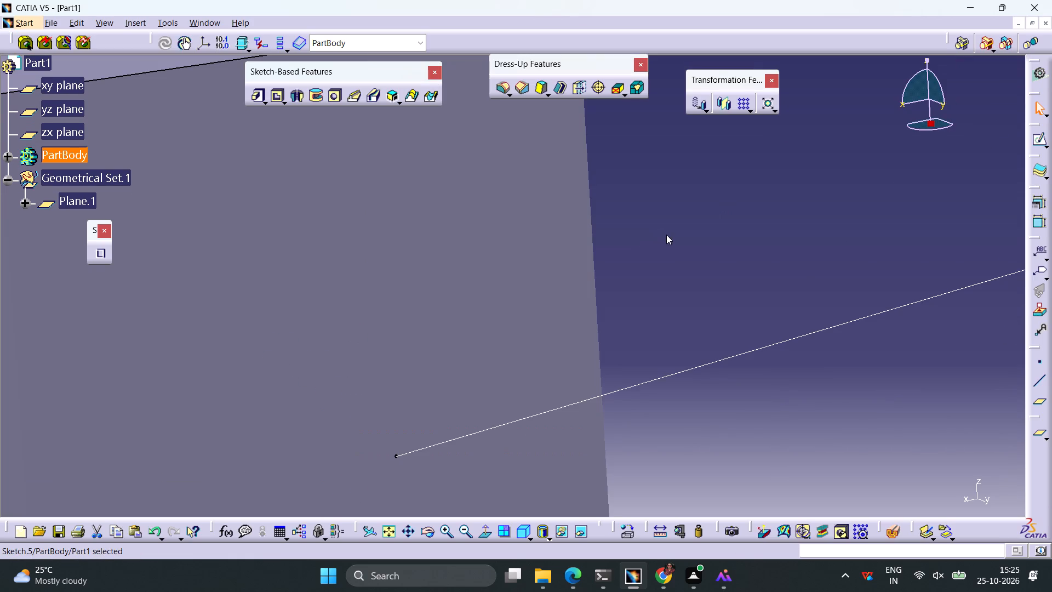
Create a From Side stiffener from the sloping line with a thickness of 8 mm, using the neutral fiber.
middle_click_drag(672, 240, 666, 375, "ctrl")
middle_click_drag(681, 370, 609, 310)
right_click_drag(678, 366, 609, 310)
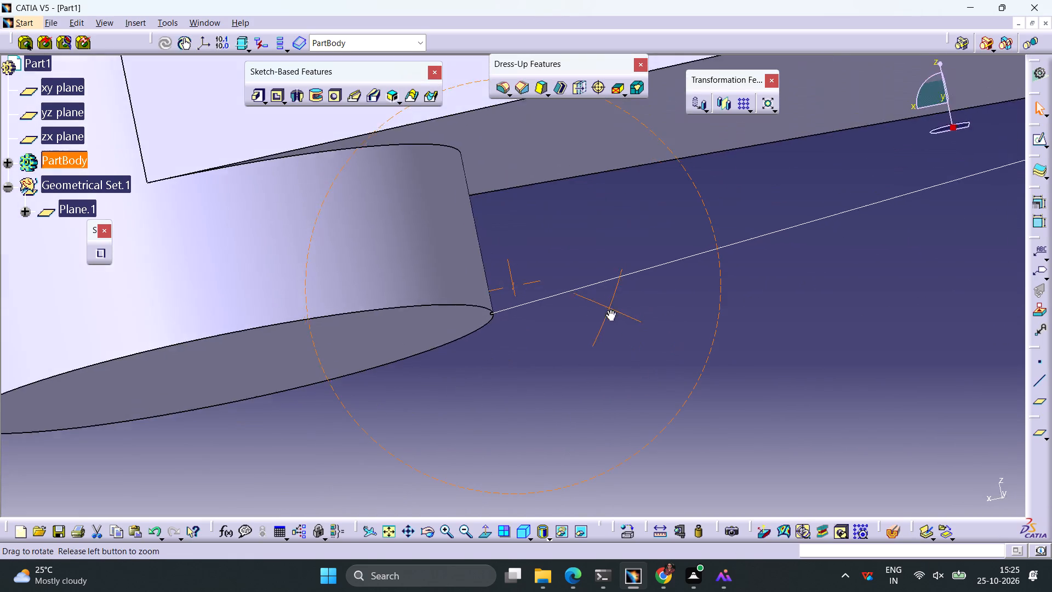
right_click_drag(609, 310, 604, 365)
middle_click_drag(609, 310, 604, 365)
left_click(396, 99)
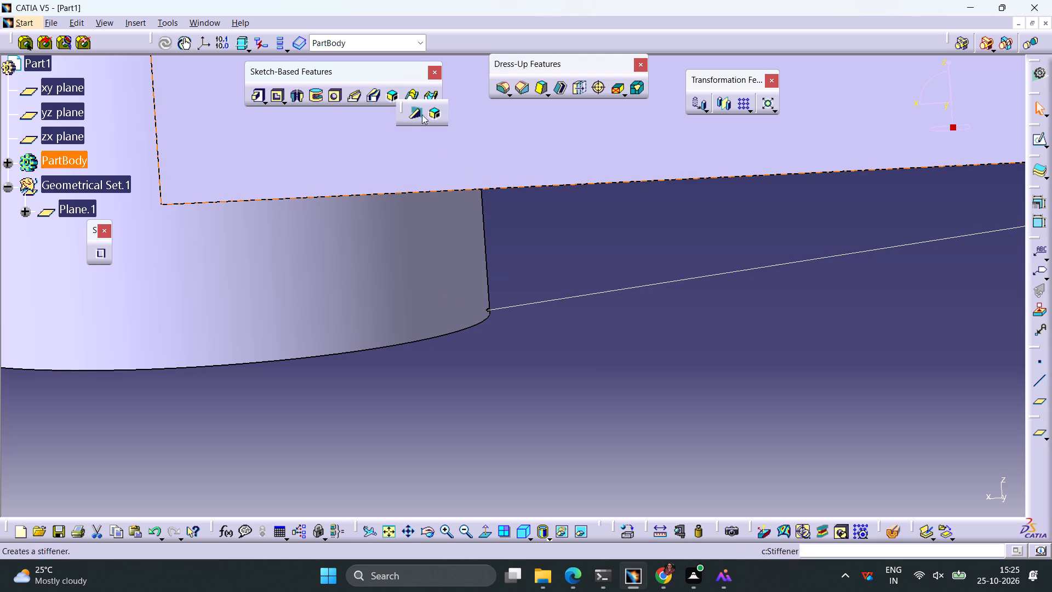
left_click(414, 113)
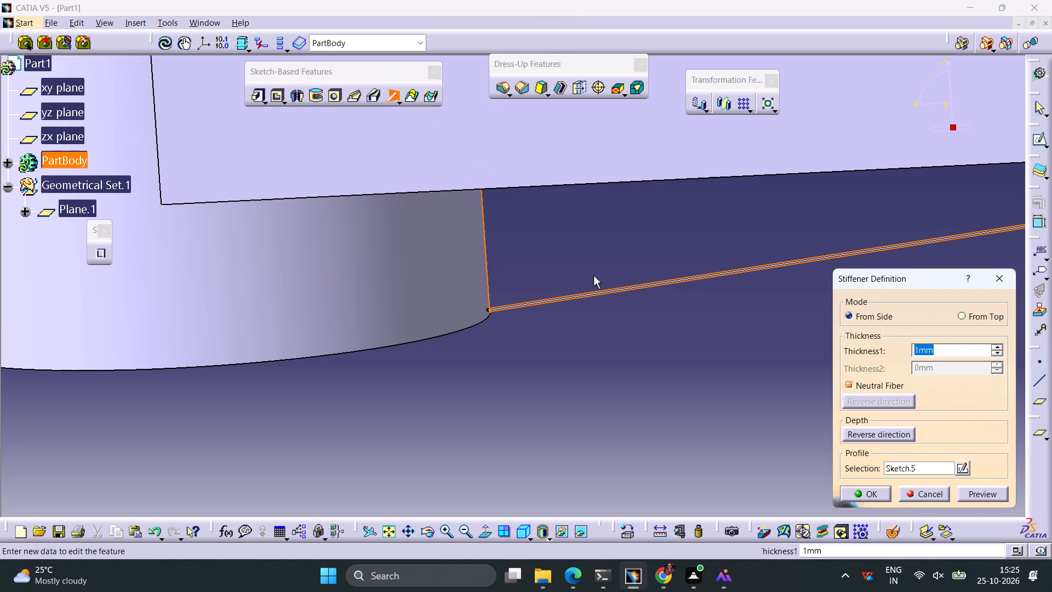
key("8")
left_click(992, 494)
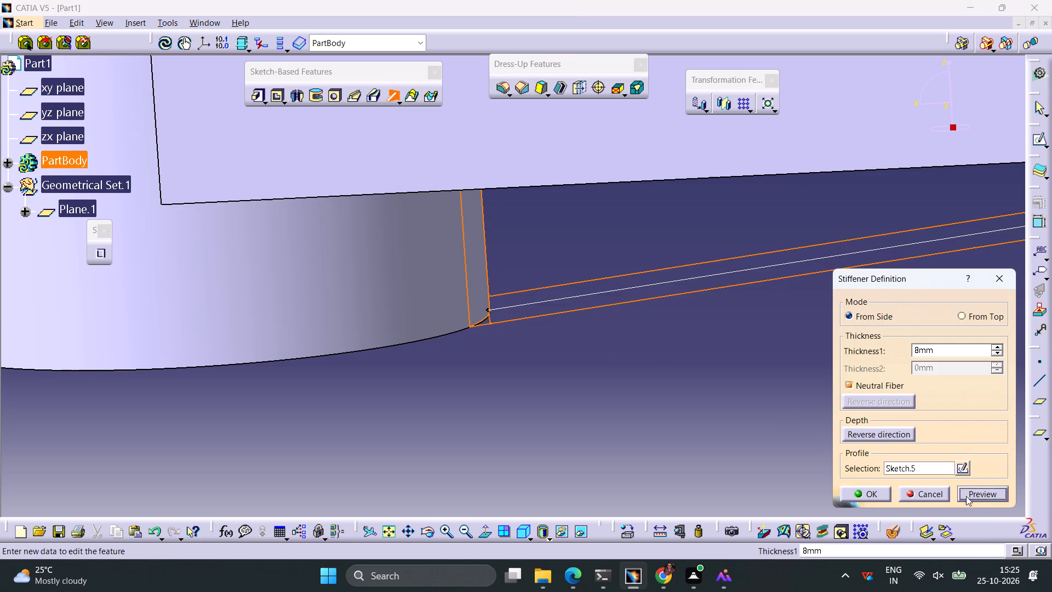
left_click(864, 494)
Start a hole on the boss's bottom face, making it counterbored with a 15 mm counterbore diameter and 4 mm counterbore depth.
middle_click_drag(788, 360, 778, 417, "ctrl")
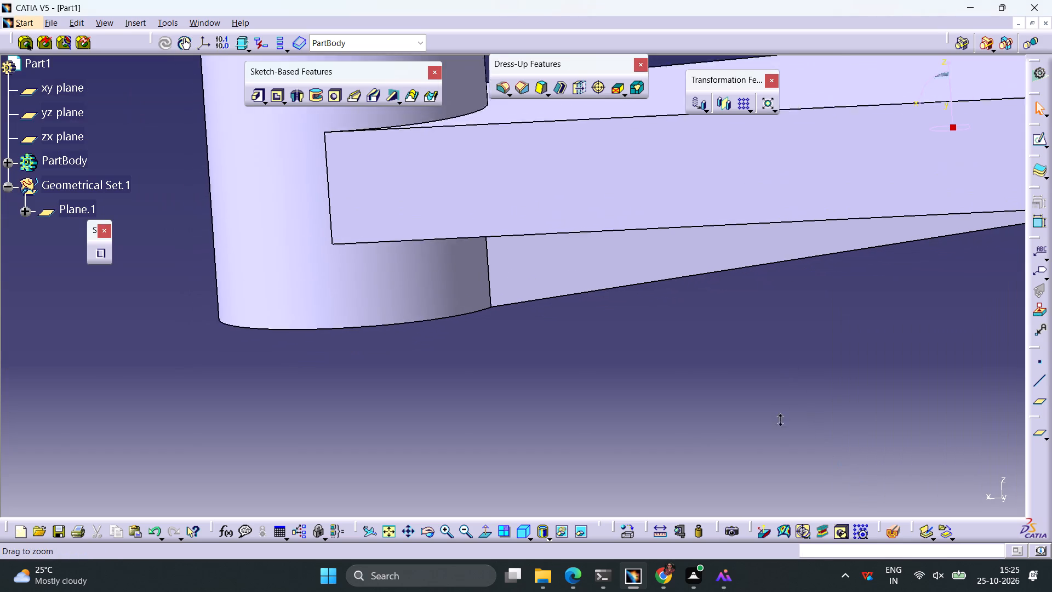
middle_click_drag(778, 417, 778, 448, "ctrl")
middle_click_drag(770, 364, 767, 397, "ctrl")
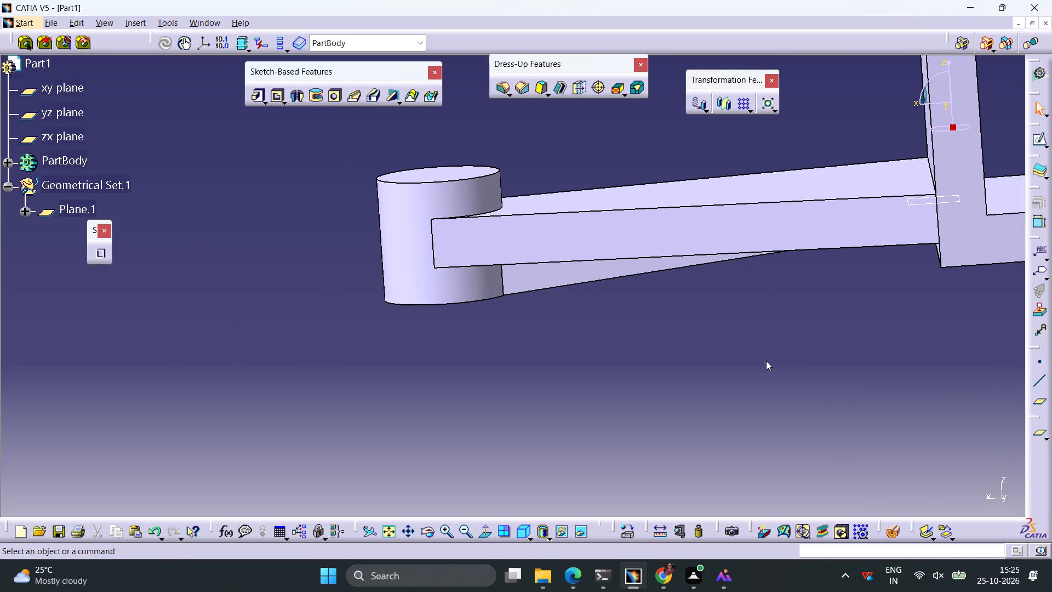
middle_click_drag(616, 367, 590, 311)
right_click_drag(616, 367, 590, 311)
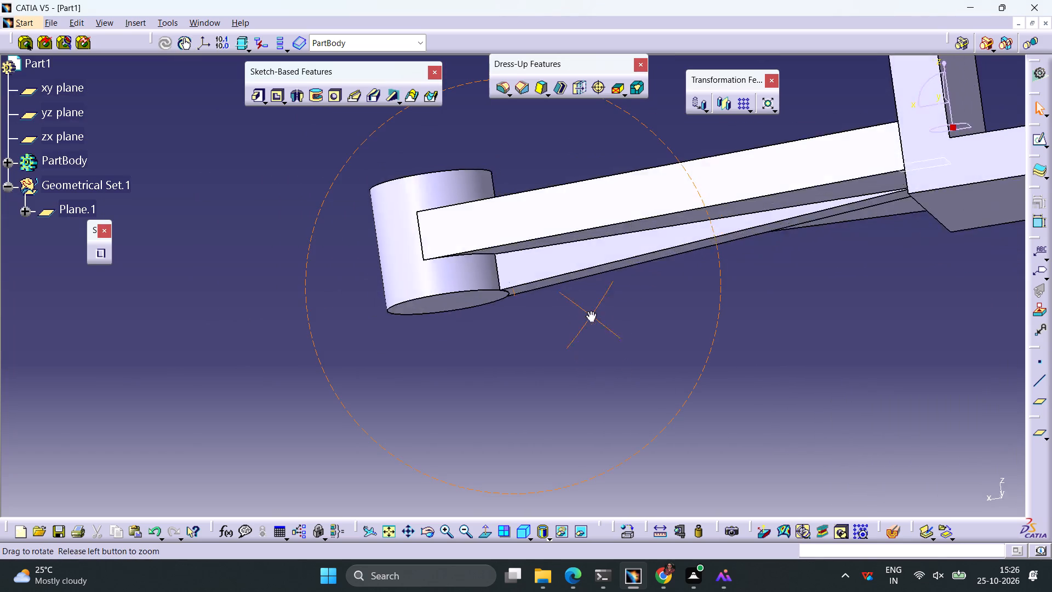
right_click_drag(590, 311, 566, 205)
middle_click_drag(590, 311, 566, 204)
left_click(337, 95)
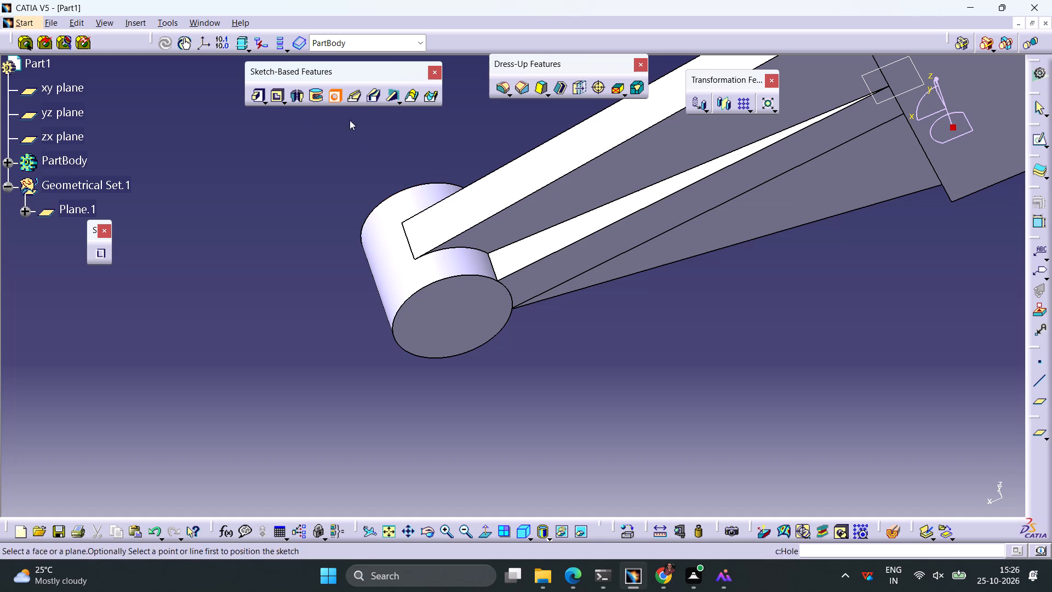
left_click(464, 308)
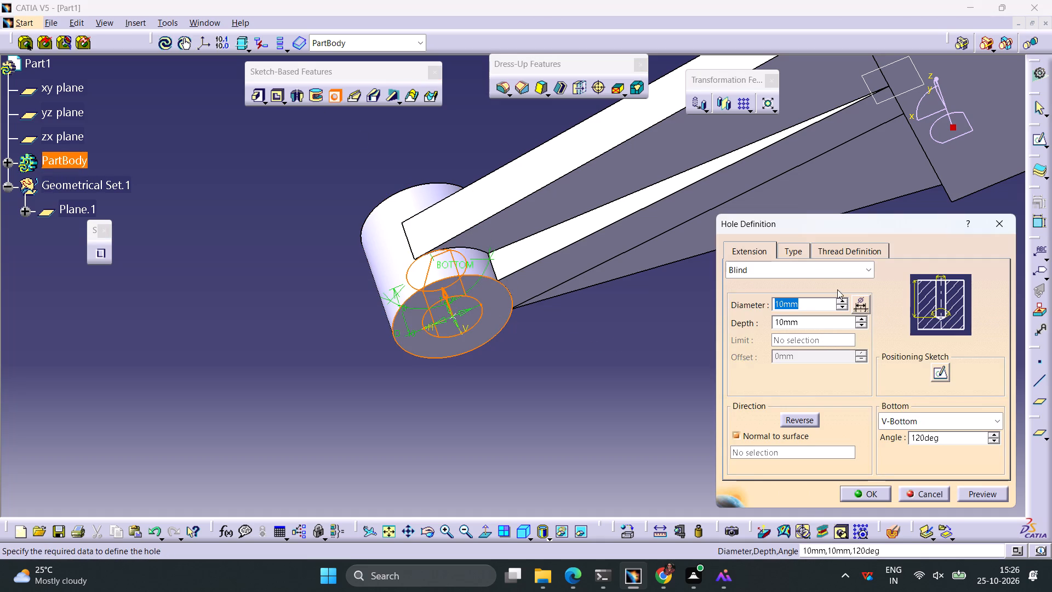
left_click(790, 251)
left_click(864, 274)
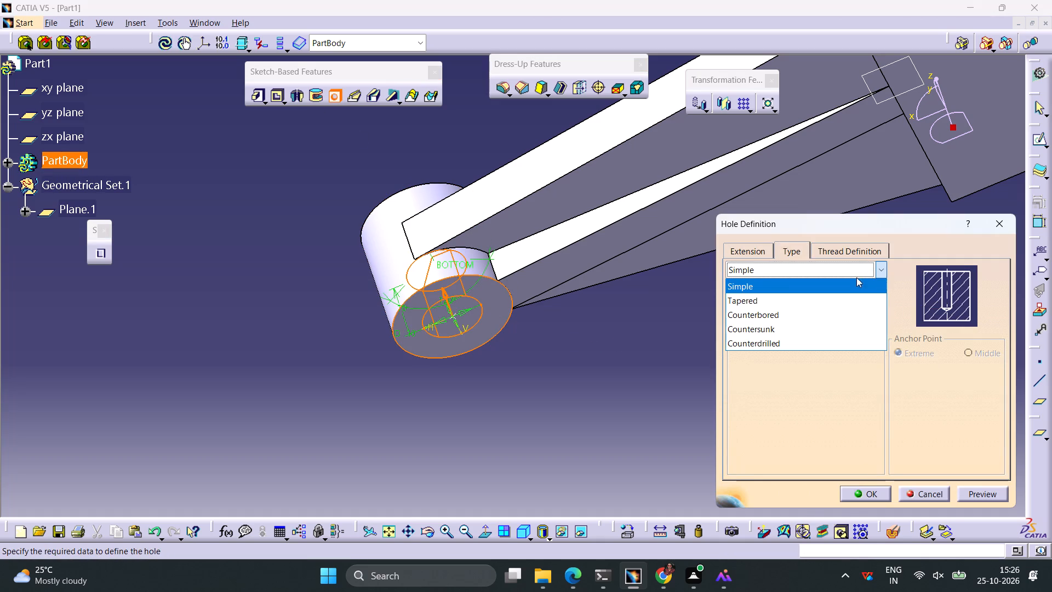
left_click(771, 314)
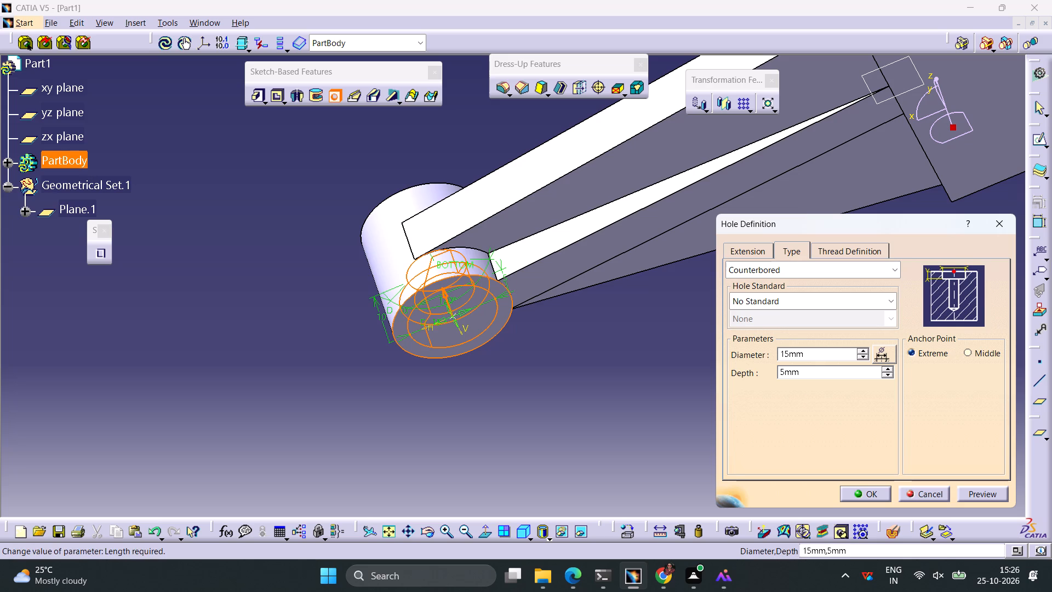
left_click_drag(811, 377, 748, 377)
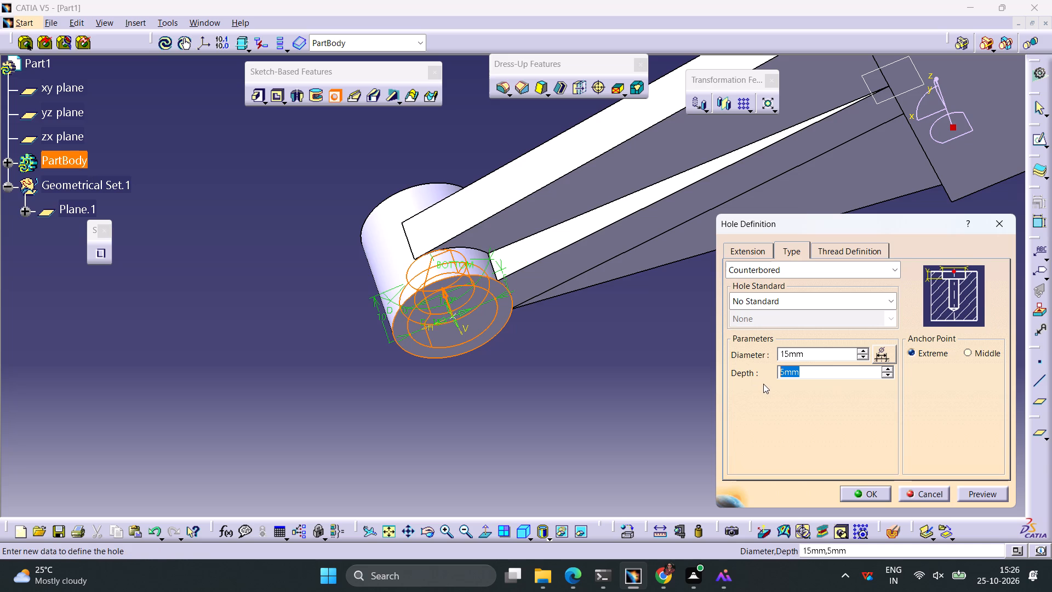
key("4")
Make the boss hole blind, 10 mm in diameter and 20 mm deep with a flat bottom, and create it.
left_click(740, 252)
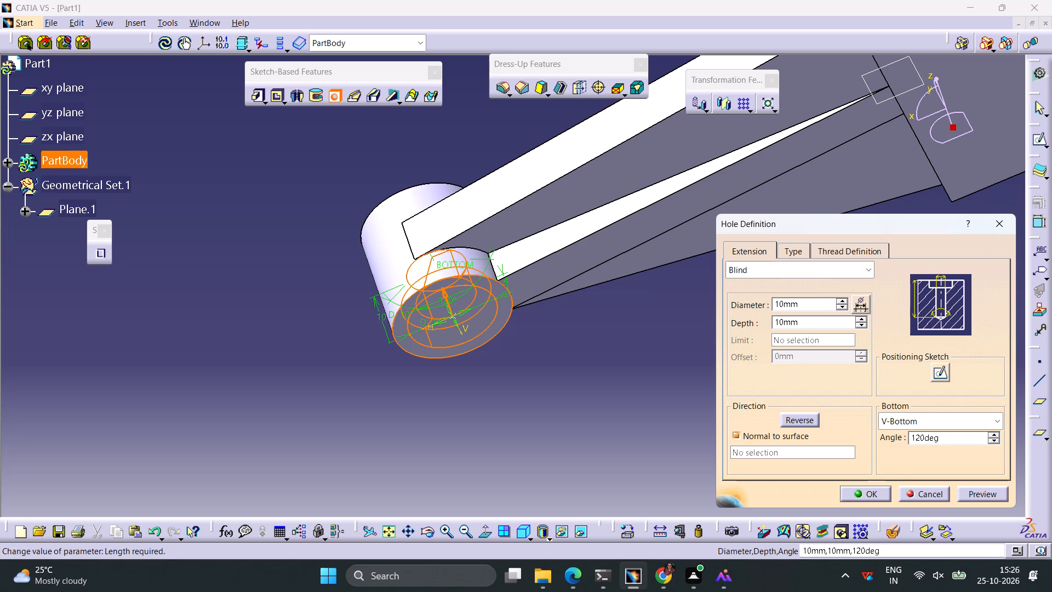
left_click_drag(807, 323, 744, 323)
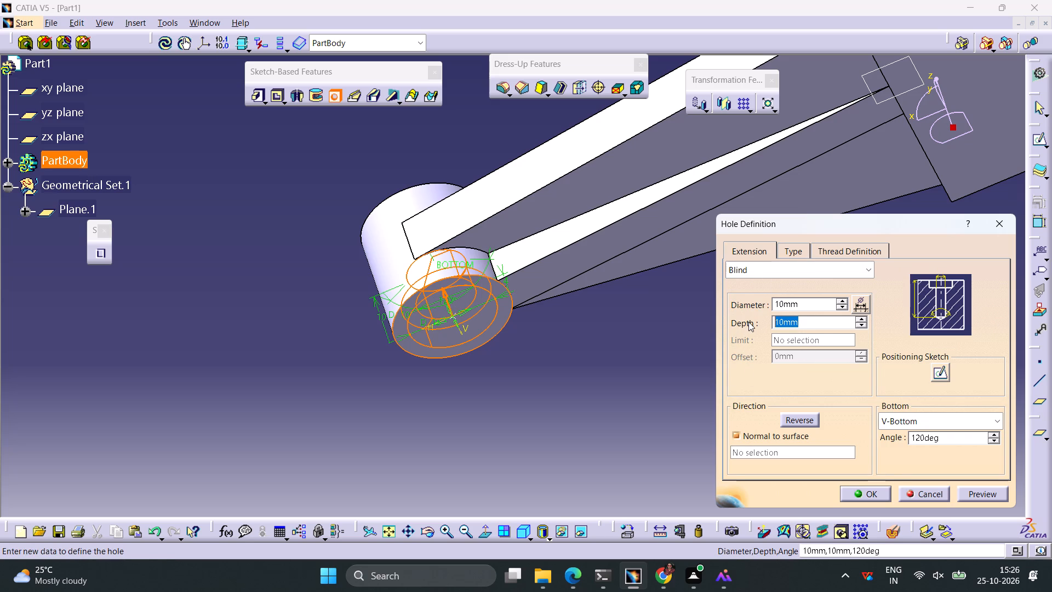
type("20")
left_click(1000, 494)
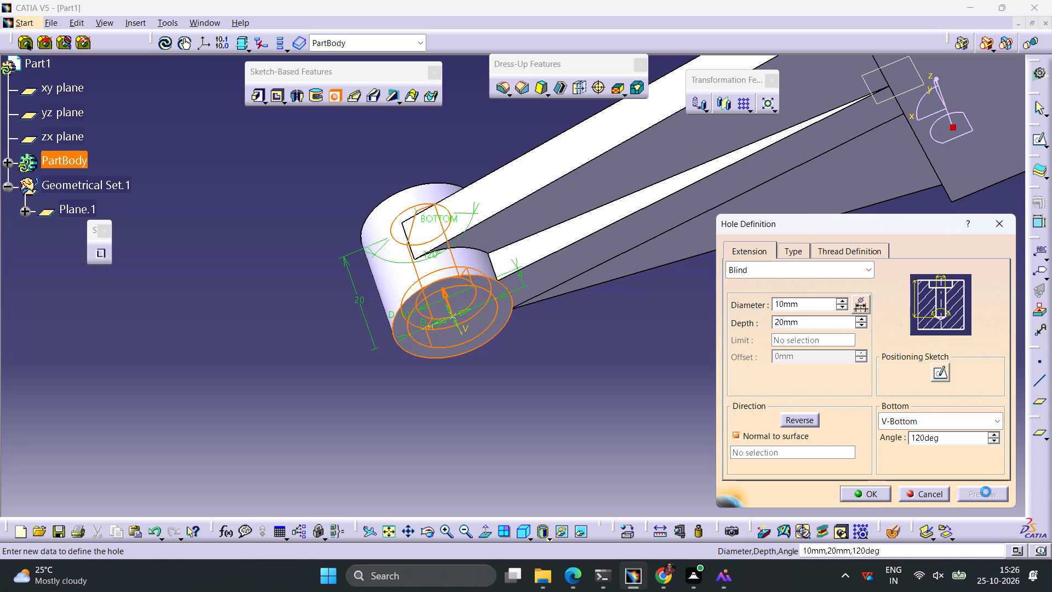
middle_click_drag(604, 420, 546, 352)
right_click_drag(604, 422, 546, 352)
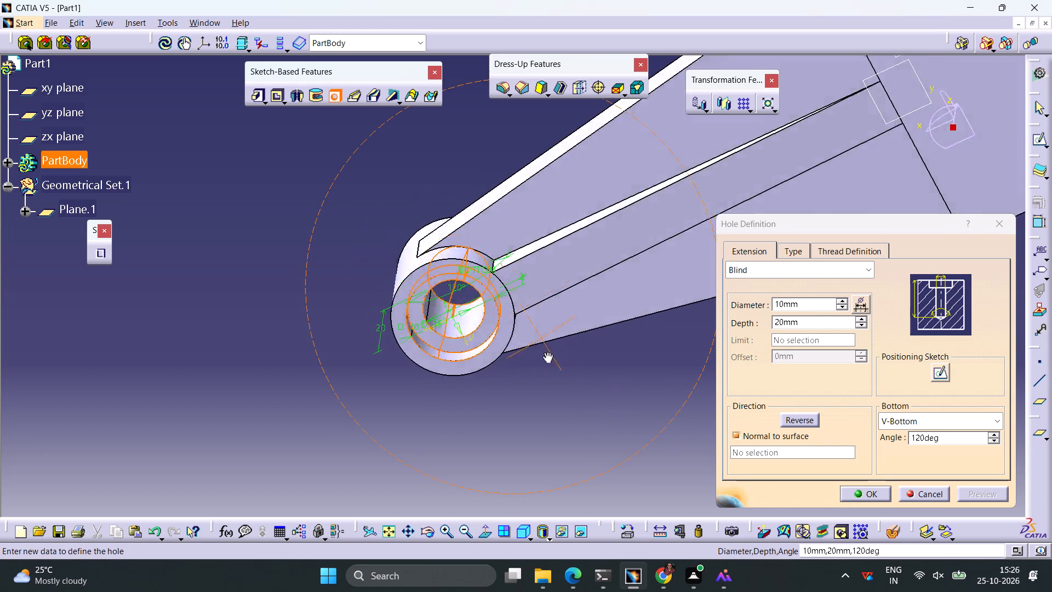
middle_click_drag(546, 352, 600, 495)
right_click_drag(546, 352, 600, 495)
left_click(987, 423)
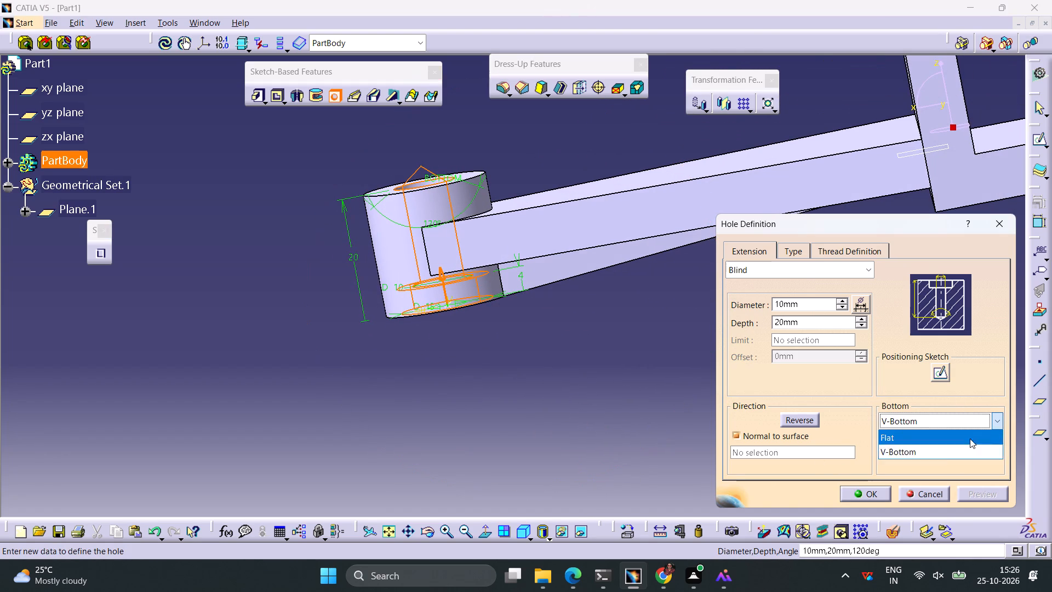
left_click(896, 437)
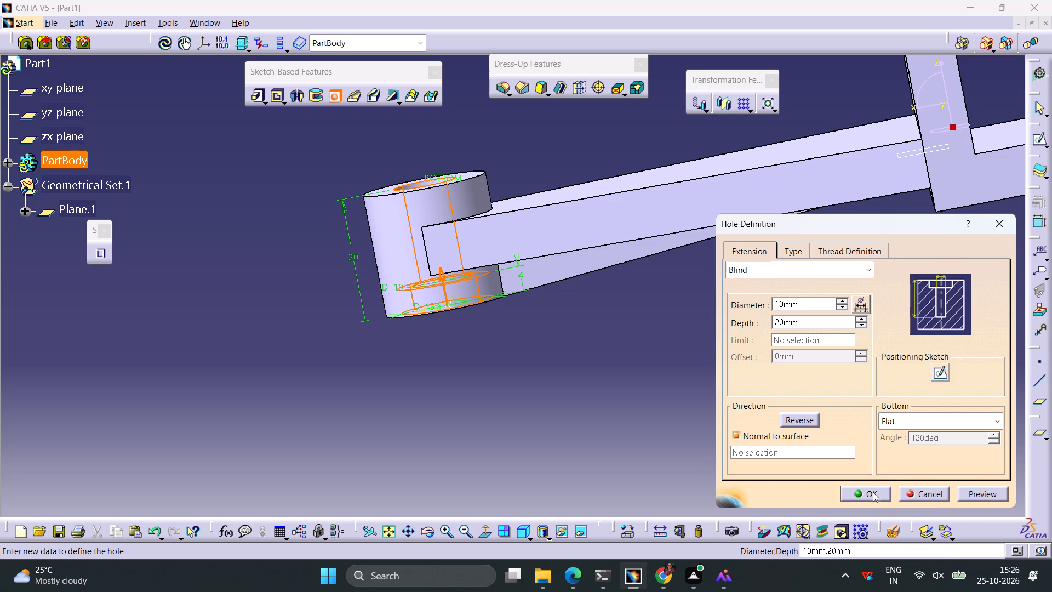
left_click(872, 492)
left_click(723, 388)
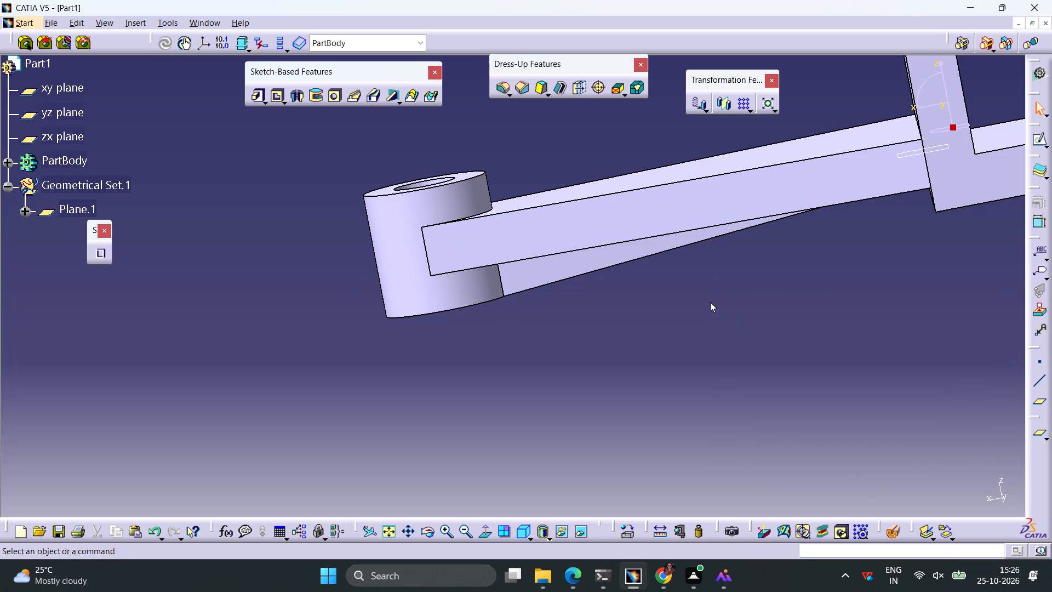
Create a plane offset 40 mm from the boss's bottom face, reversed so that it lies above the boss.
middle_click_drag(717, 295, 706, 353, "ctrl")
middle_click_drag(733, 312, 733, 339)
right_click_drag(733, 315, 733, 339)
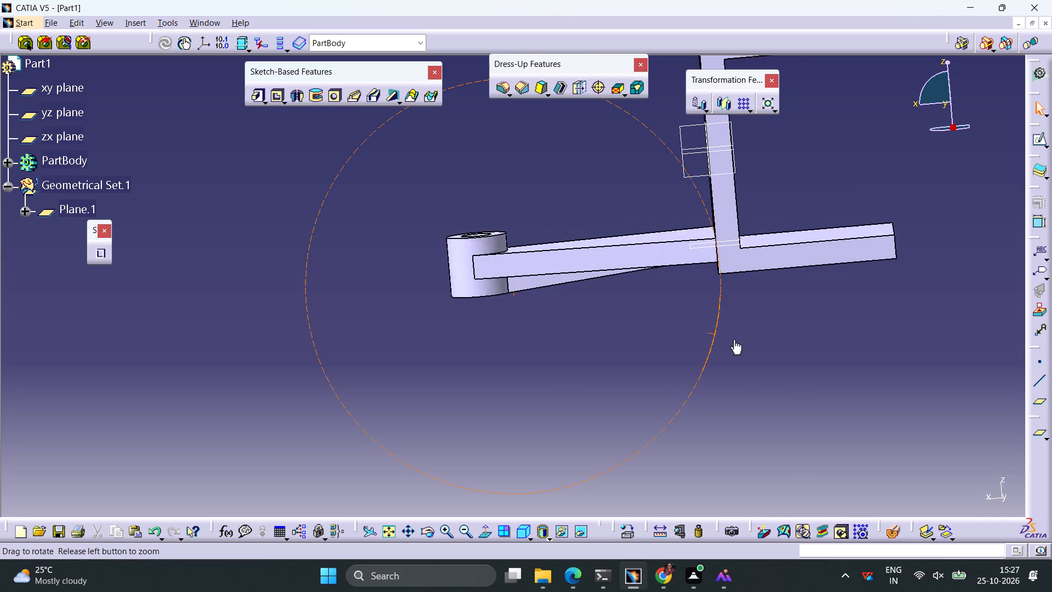
right_click_drag(733, 339, 763, 362)
middle_click_drag(733, 339, 763, 360)
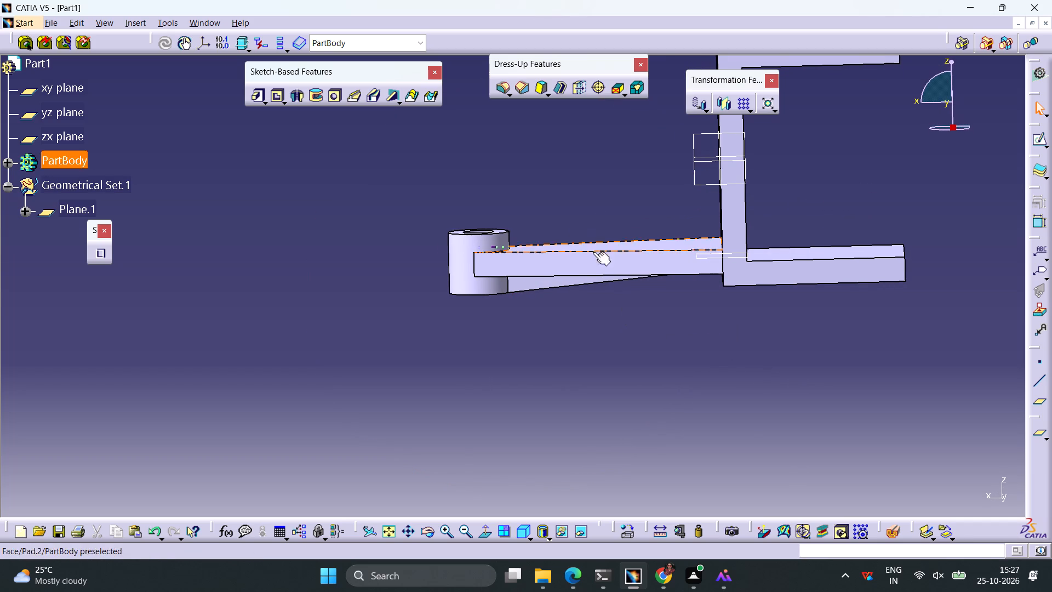
middle_click_drag(611, 357, 596, 255)
right_click_drag(608, 356, 594, 258)
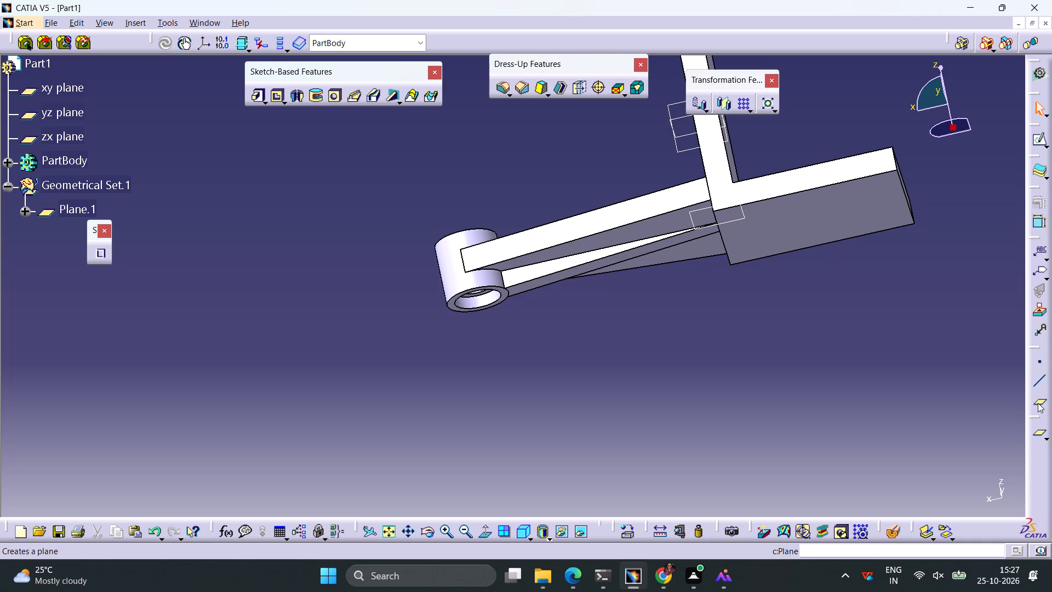
left_click(1038, 403)
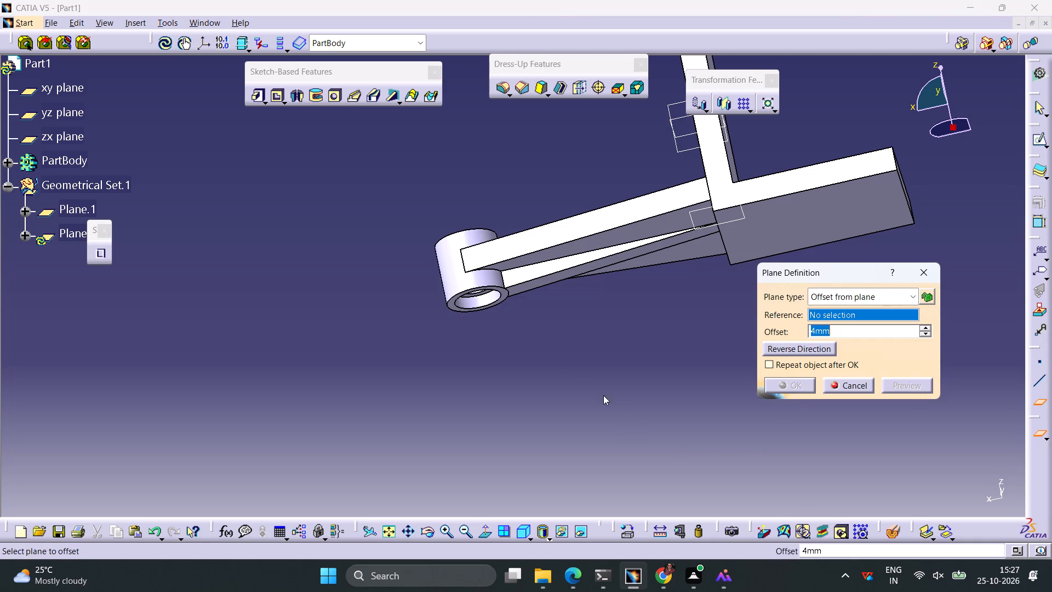
left_click(451, 305)
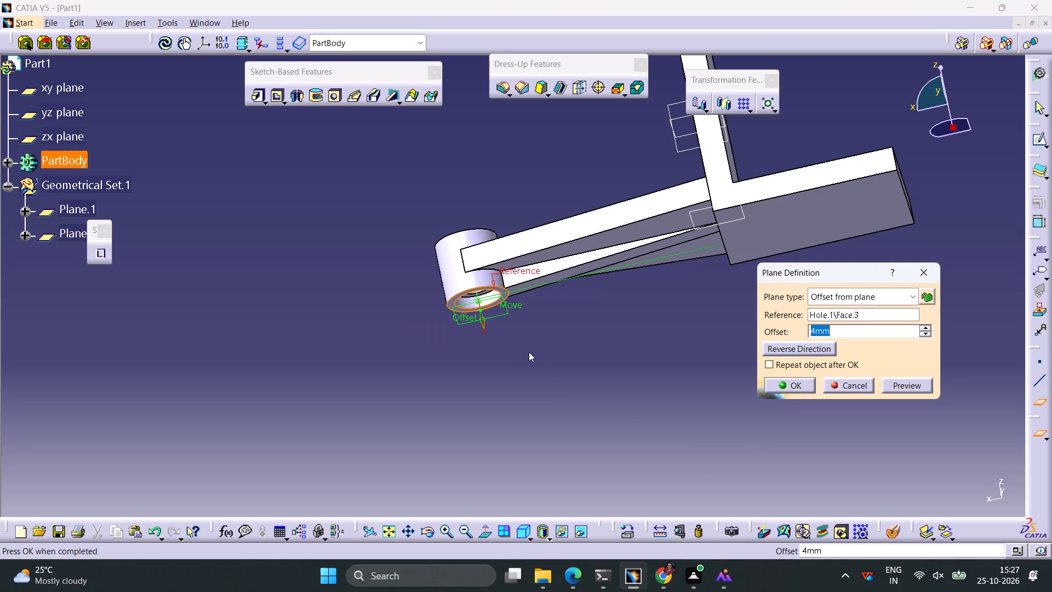
type("40")
left_click(809, 350)
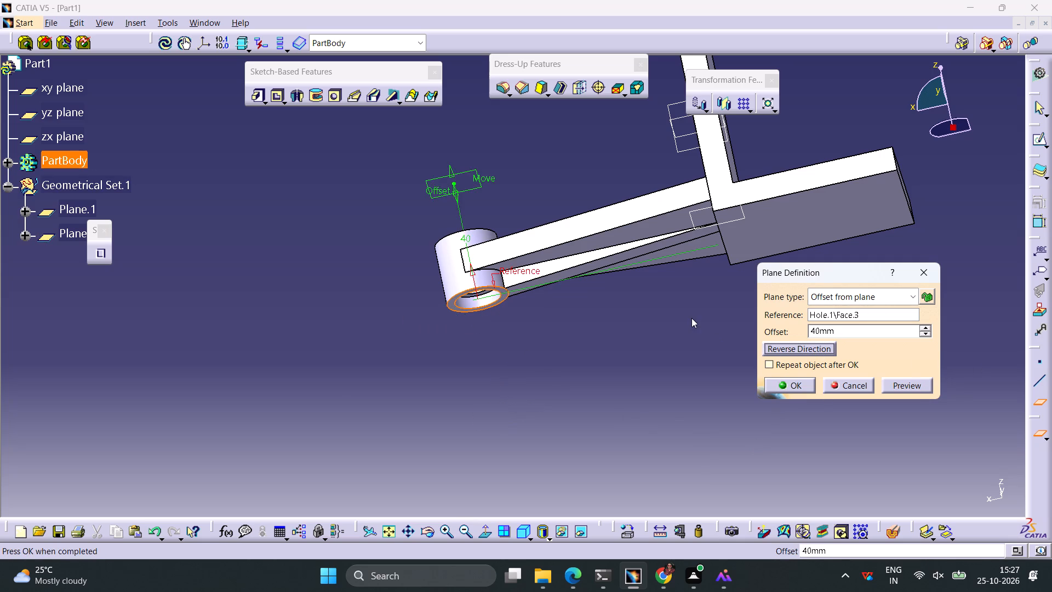
middle_click_drag(688, 317, 690, 421)
right_click_drag(687, 318, 690, 421)
middle_click_drag(607, 203, 603, 242, "ctrl")
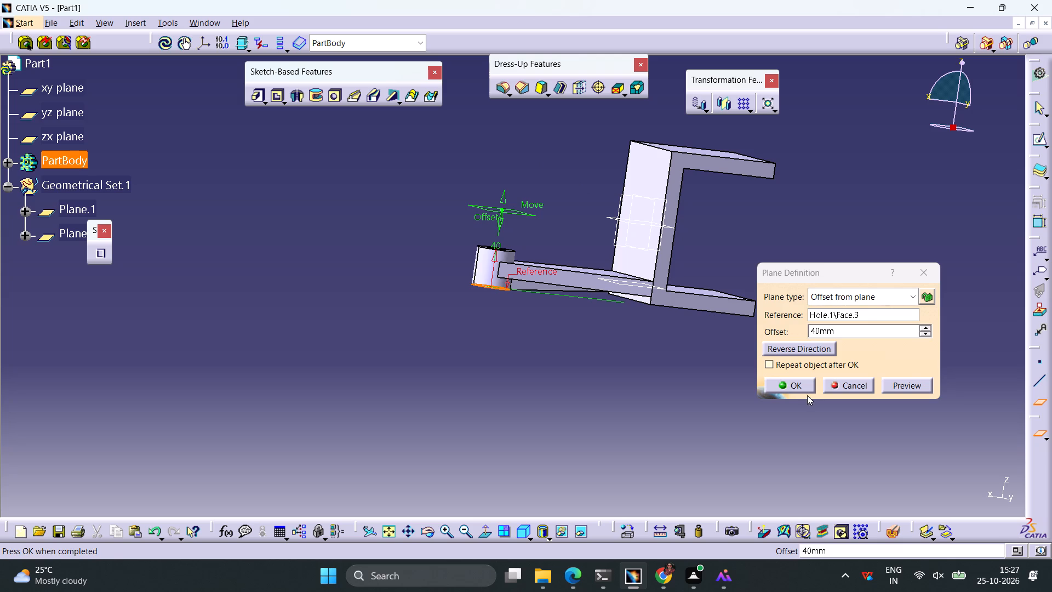
left_click(801, 389)
Start a sketch on the offset plane and project the boss's outer circle, the arm's two tapered edges and the channel web edge.
left_click(525, 217)
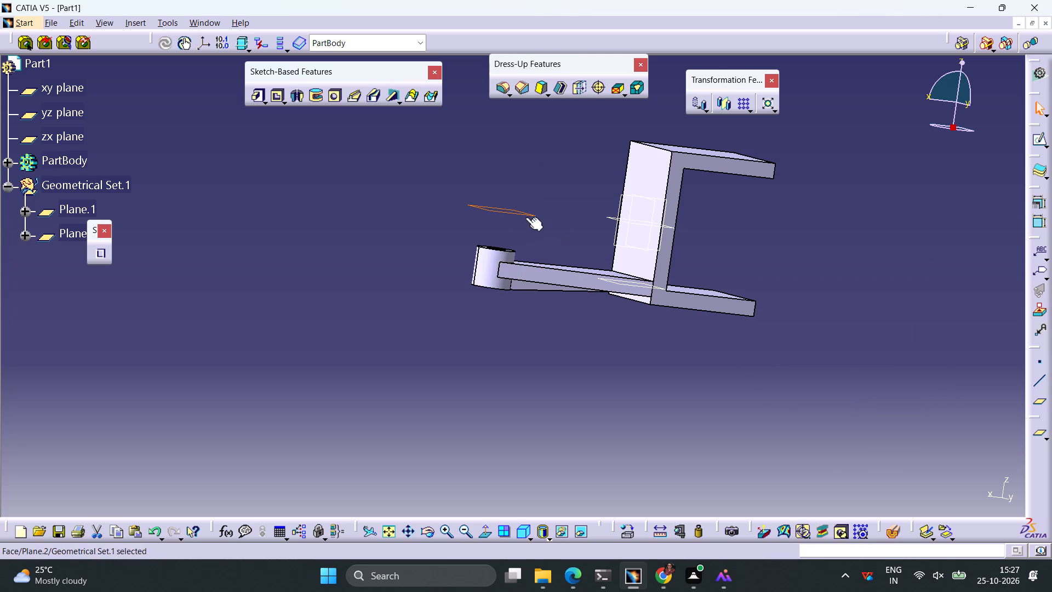
left_click(1038, 143)
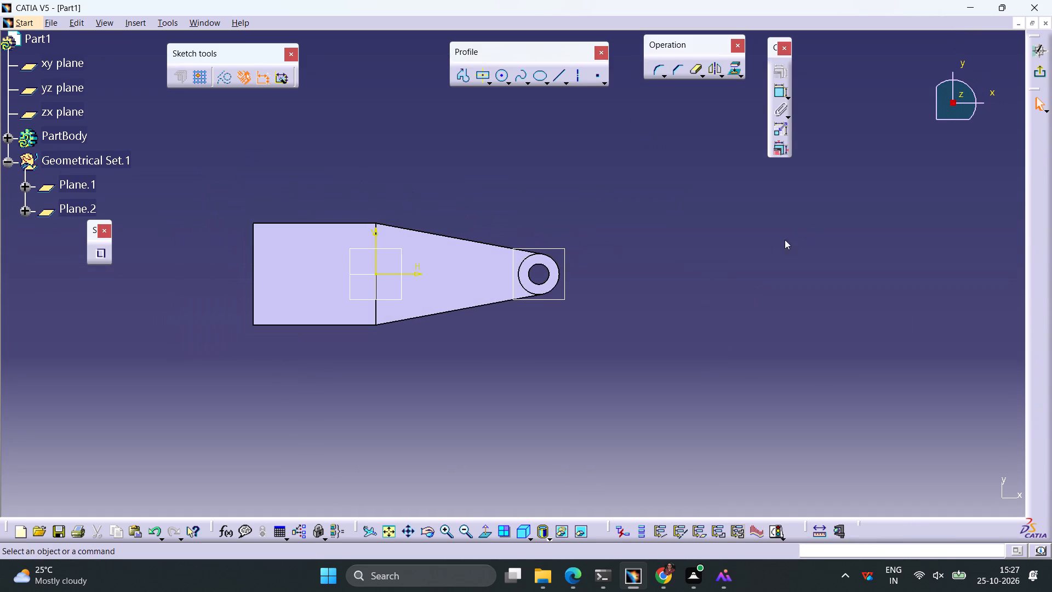
left_click(558, 268)
left_click(456, 238, "ctrl")
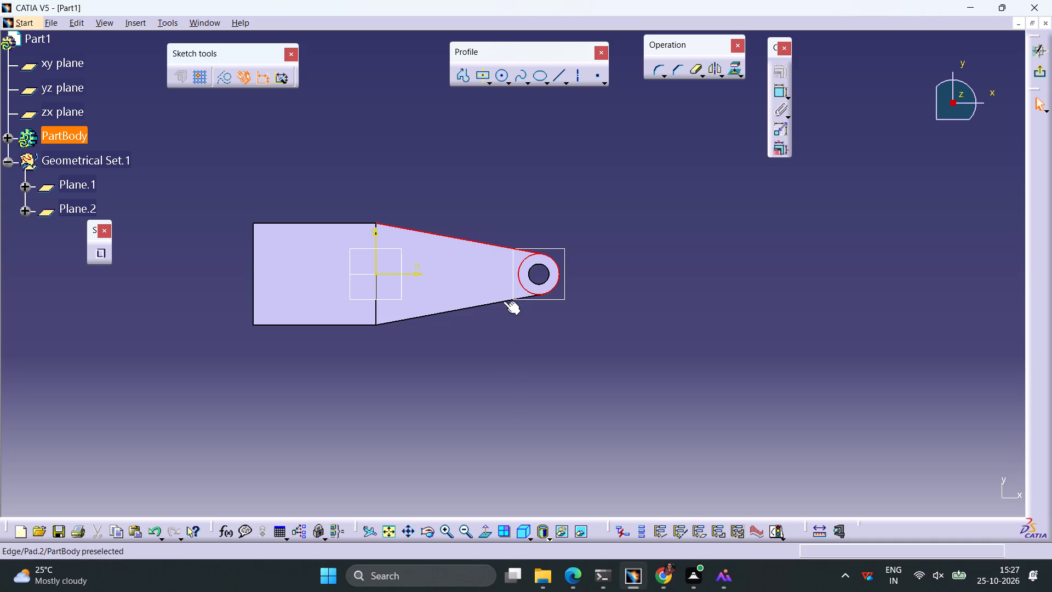
left_click(500, 301, "ctrl")
left_click(375, 311, "ctrl")
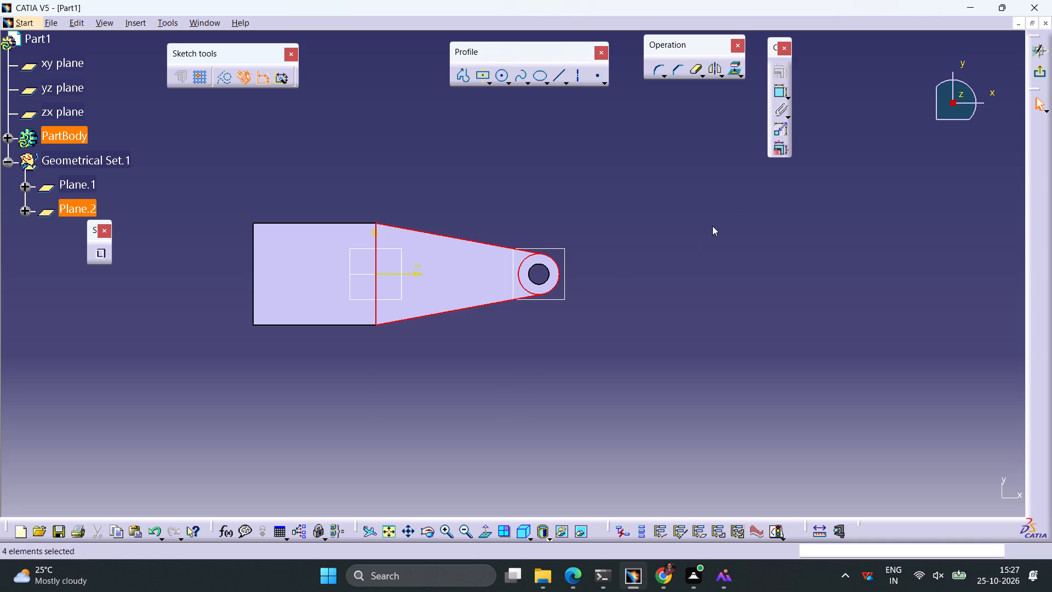
left_click(734, 71)
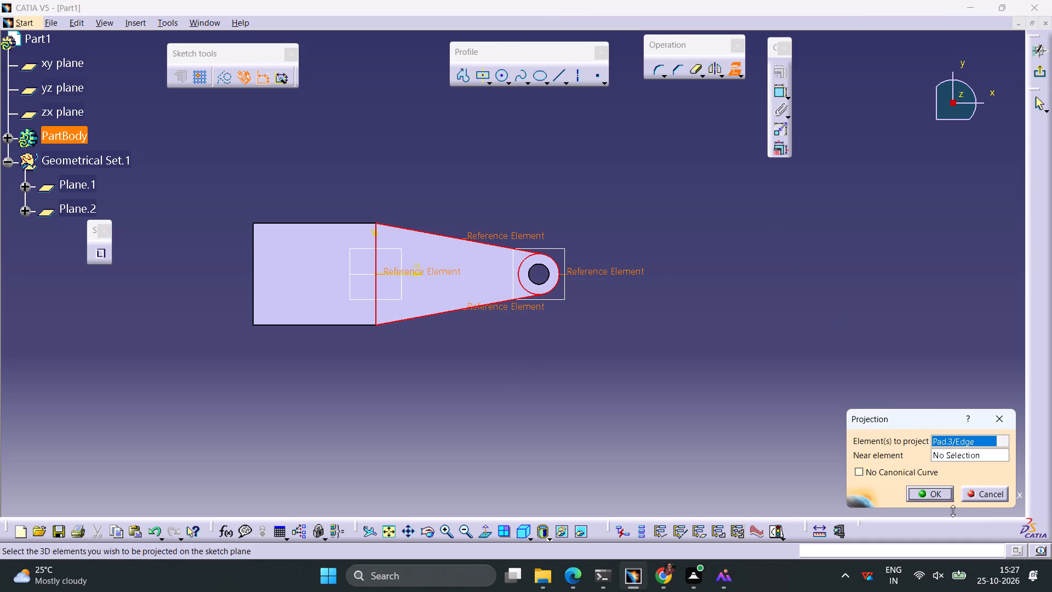
left_click(934, 492)
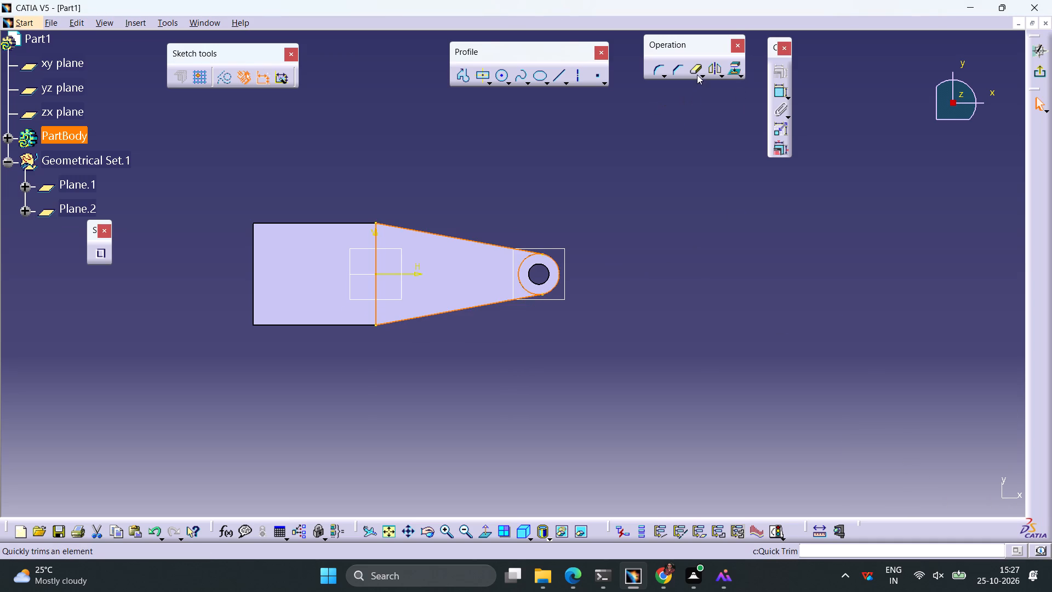
Trim away the projected circle's inner arc facing the channel, leaving a closed tapered outline, and exit the sketch.
left_click(694, 71)
left_click(519, 272)
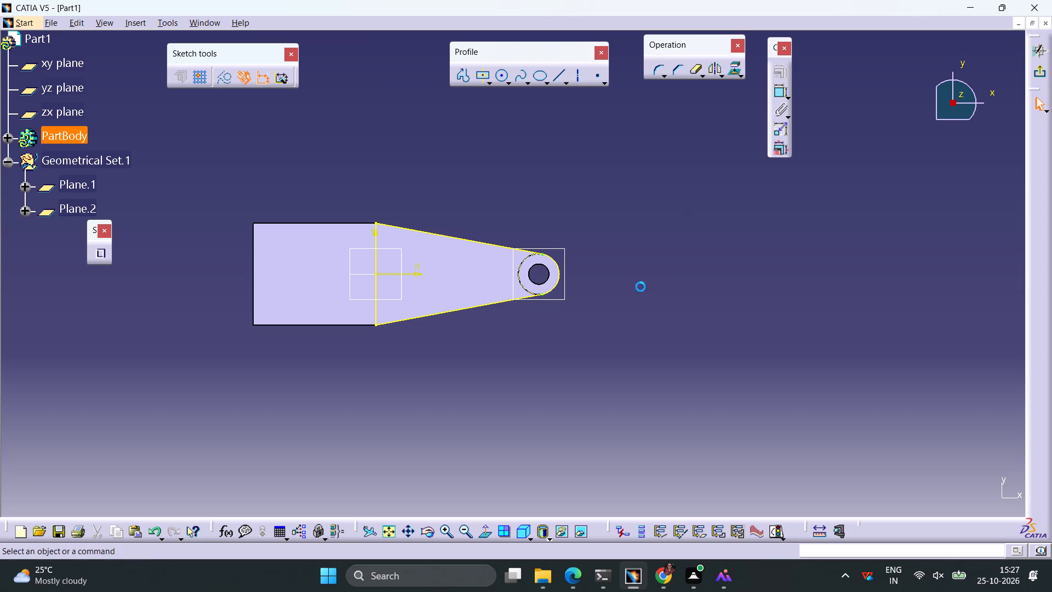
left_click(1039, 75)
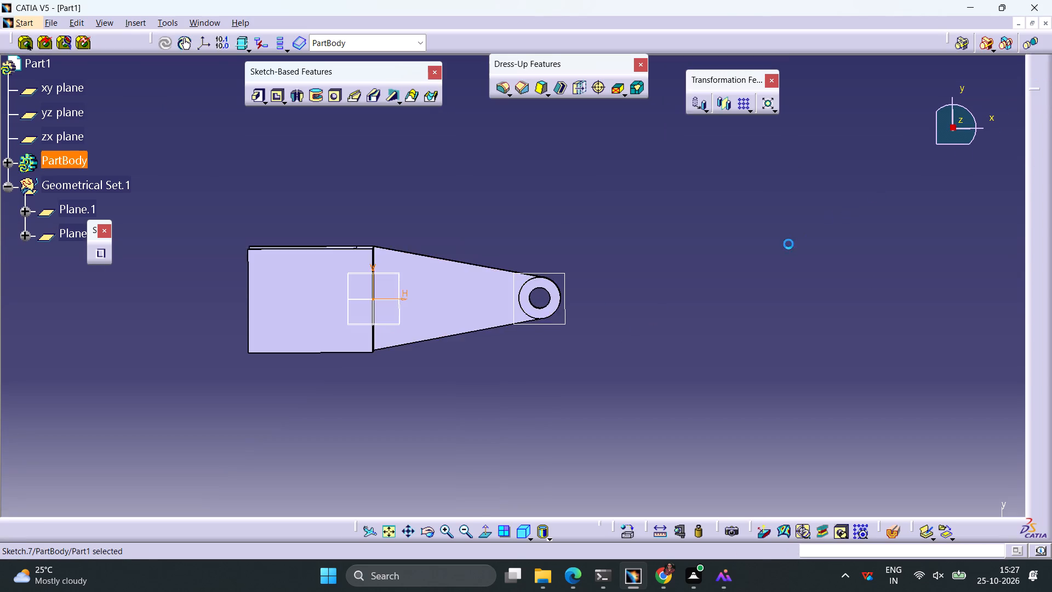
Pad the closed tapered outline on the offset plane by 4 mm with mirrored extent to form the upper arm.
middle_click_drag(540, 209, 506, 277)
right_click_drag(540, 209, 506, 277)
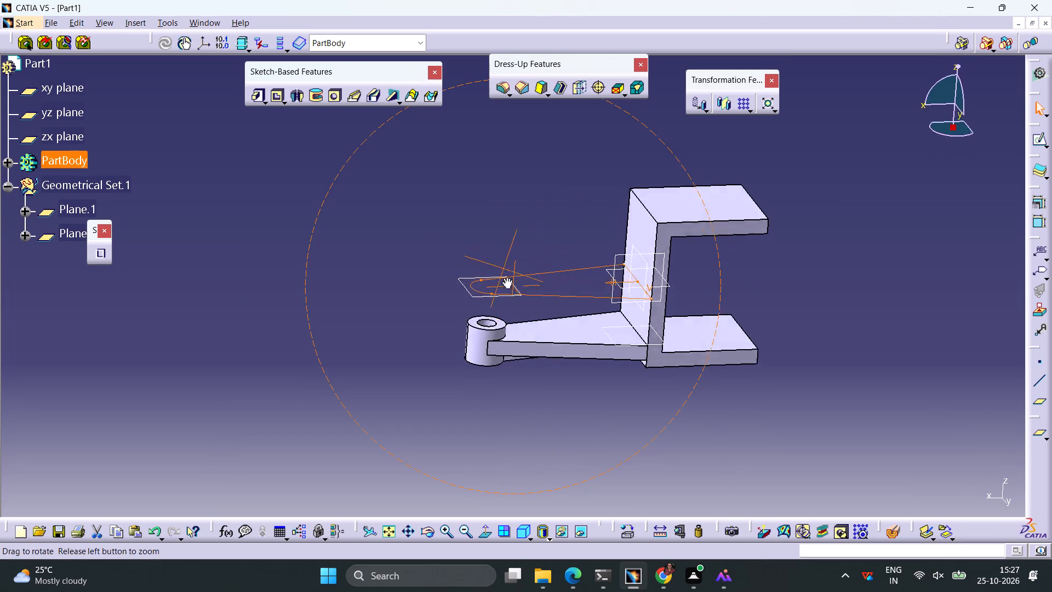
right_click_drag(506, 277, 536, 224)
middle_click_drag(506, 277, 536, 224)
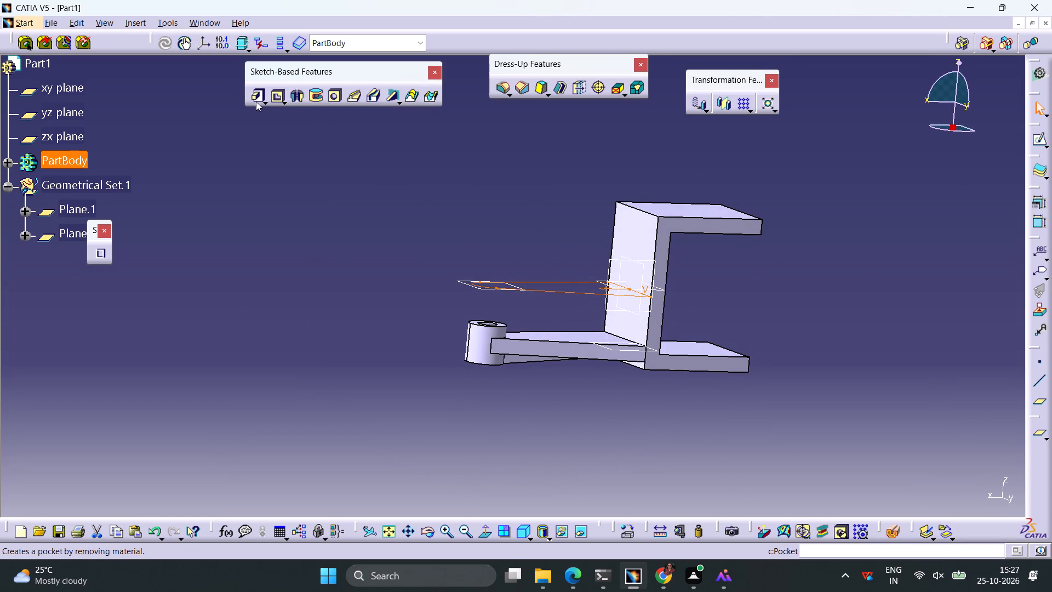
left_click(259, 100)
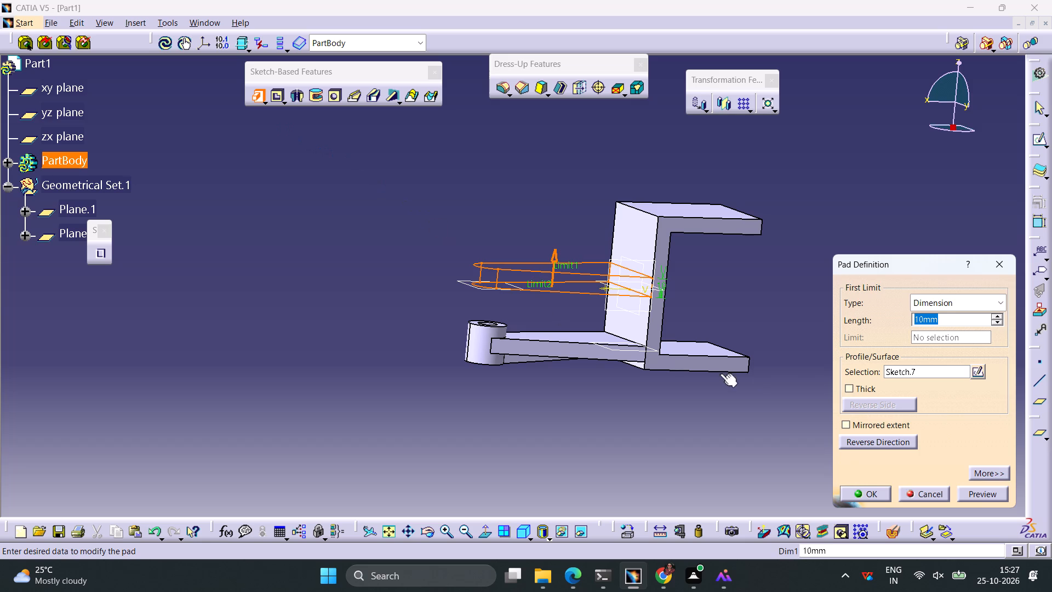
left_click(857, 422)
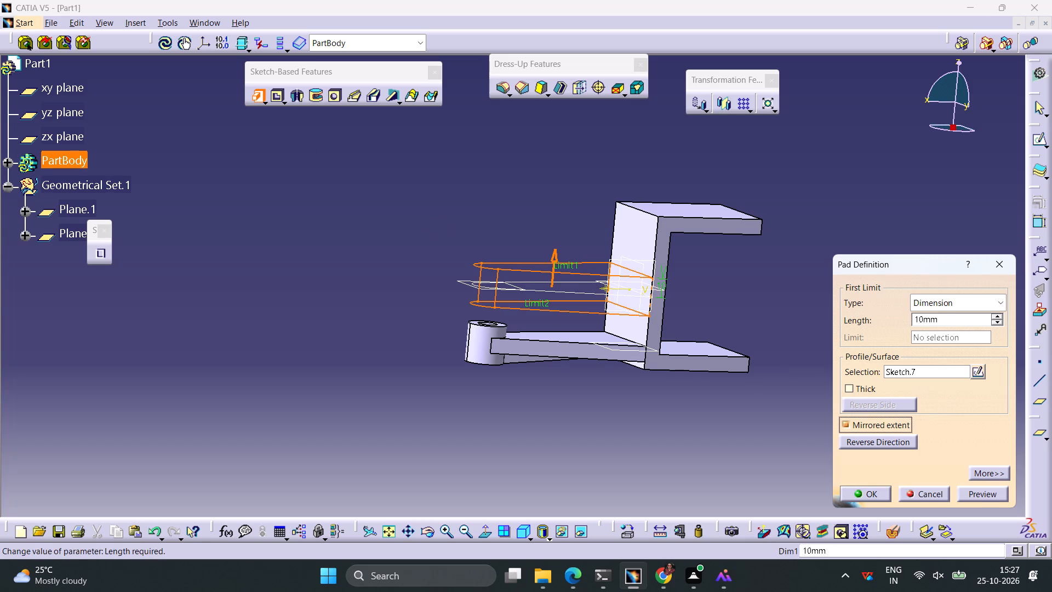
left_click_drag(942, 320, 877, 320)
key("4")
key("Return")
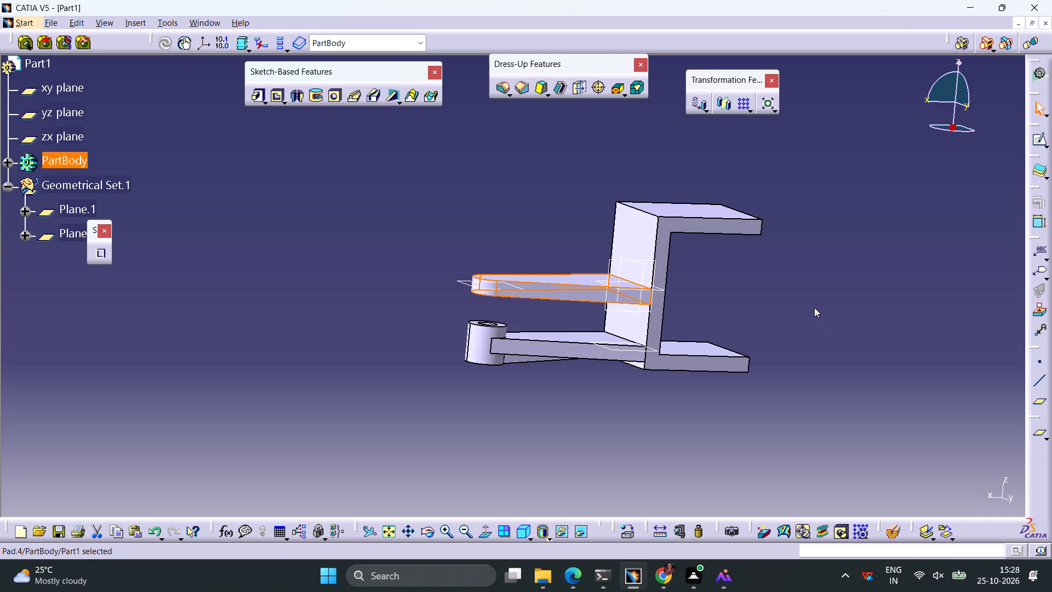
Set the offset of the upper arm's sketch plane from the lower boss's bottom face to 50 mm.
middle_click_drag(822, 301, 724, 294)
right_click_drag(822, 301, 724, 294)
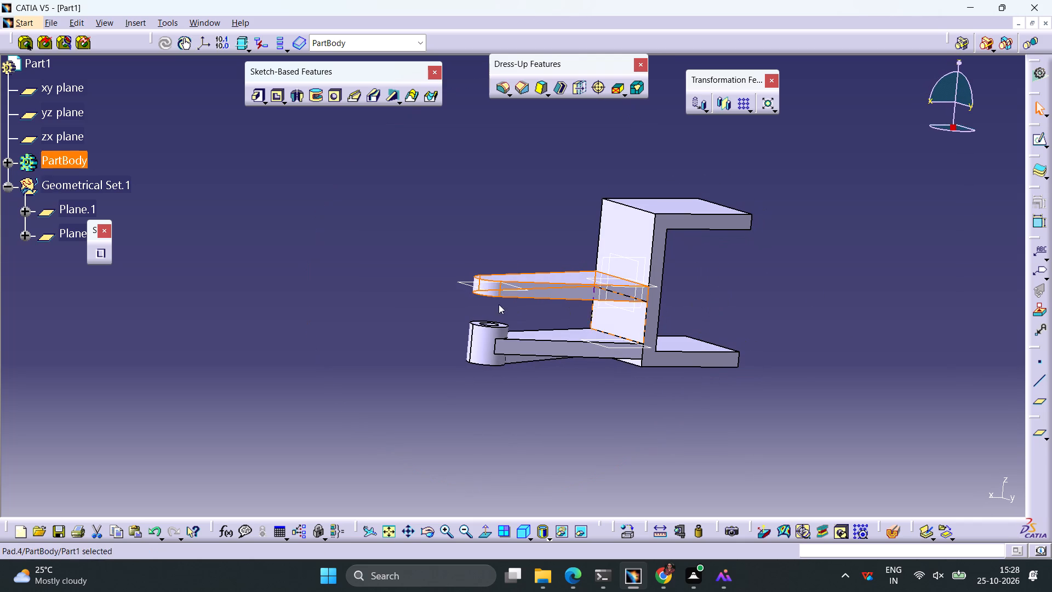
double_click(472, 287)
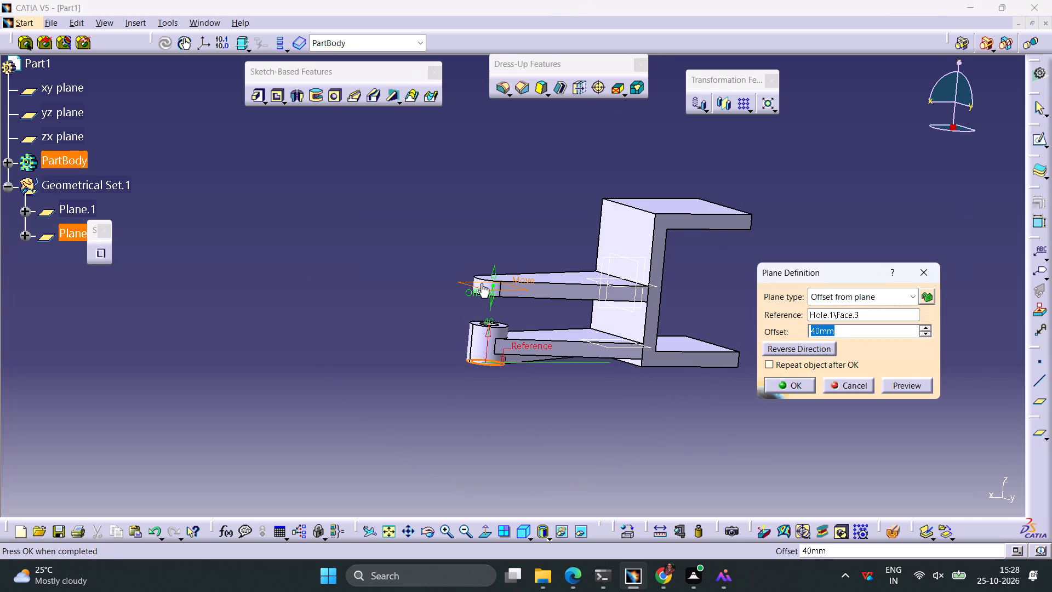
type("50")
key("Return")
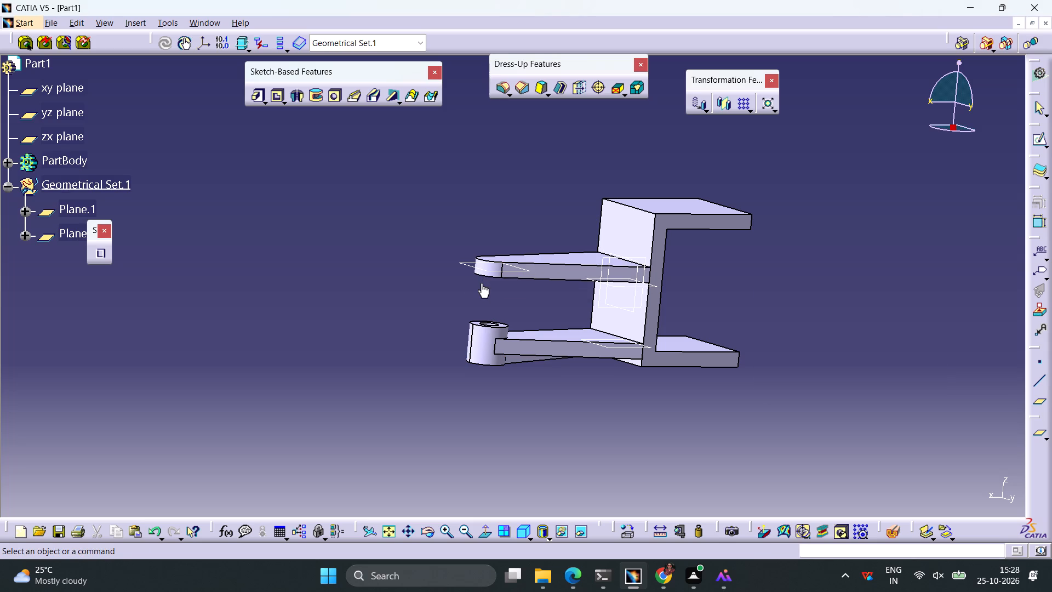
left_click(781, 315)
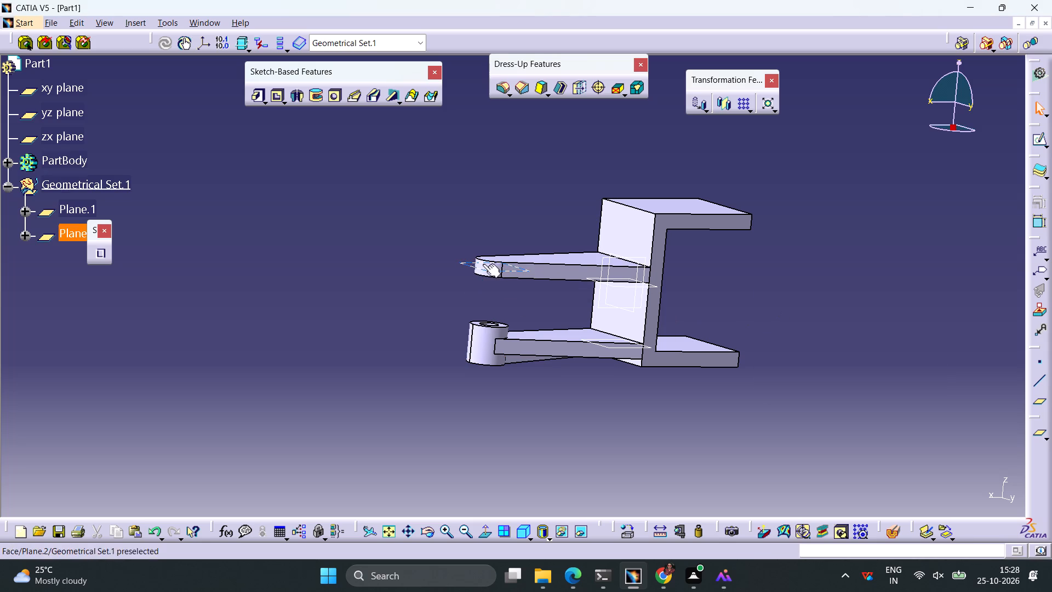
Start a sketch on the upper arm's offset plane and draw a circle beyond the arm tip with a diameter of 20 mm.
left_click(495, 271)
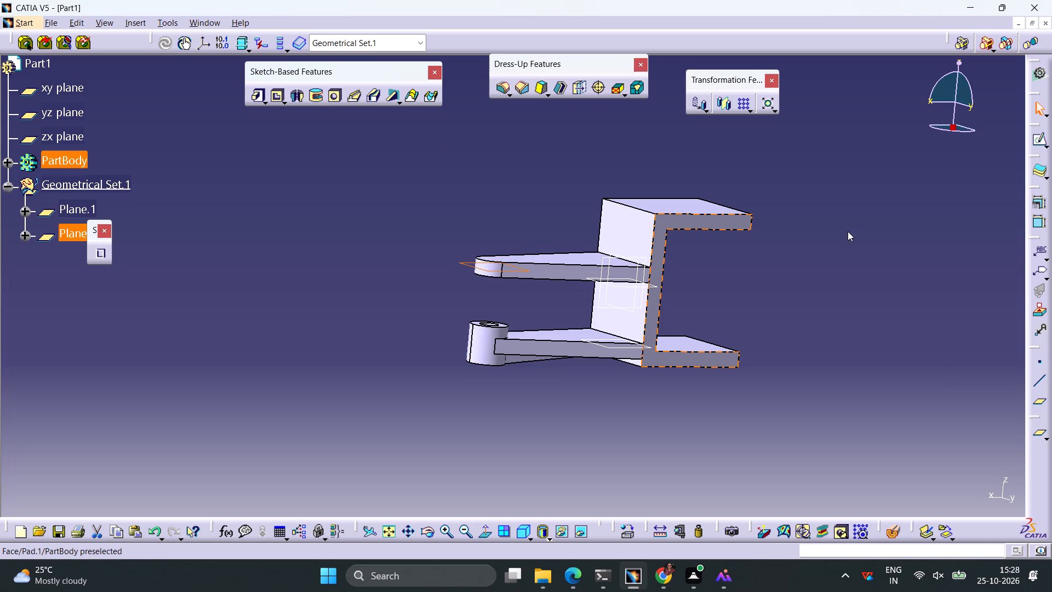
left_click(1038, 139)
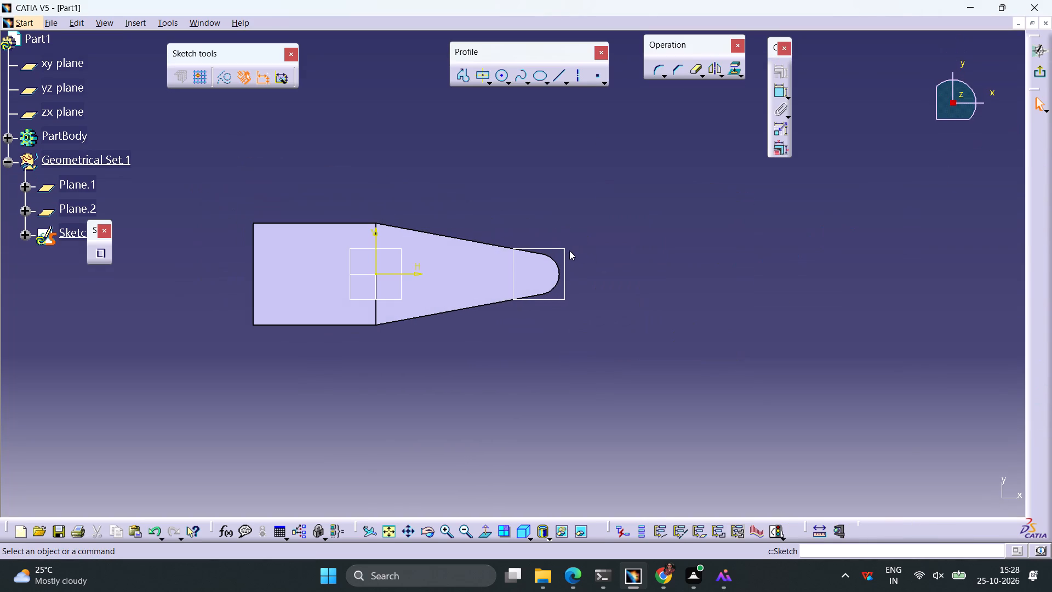
left_click(494, 76)
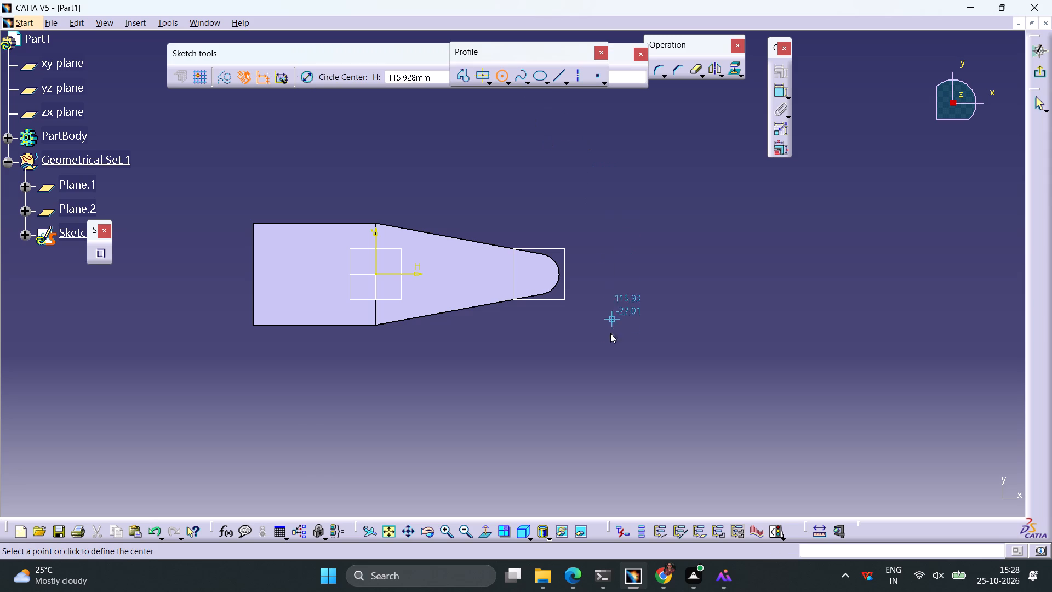
left_click(609, 358)
left_click(644, 346)
left_click(780, 93)
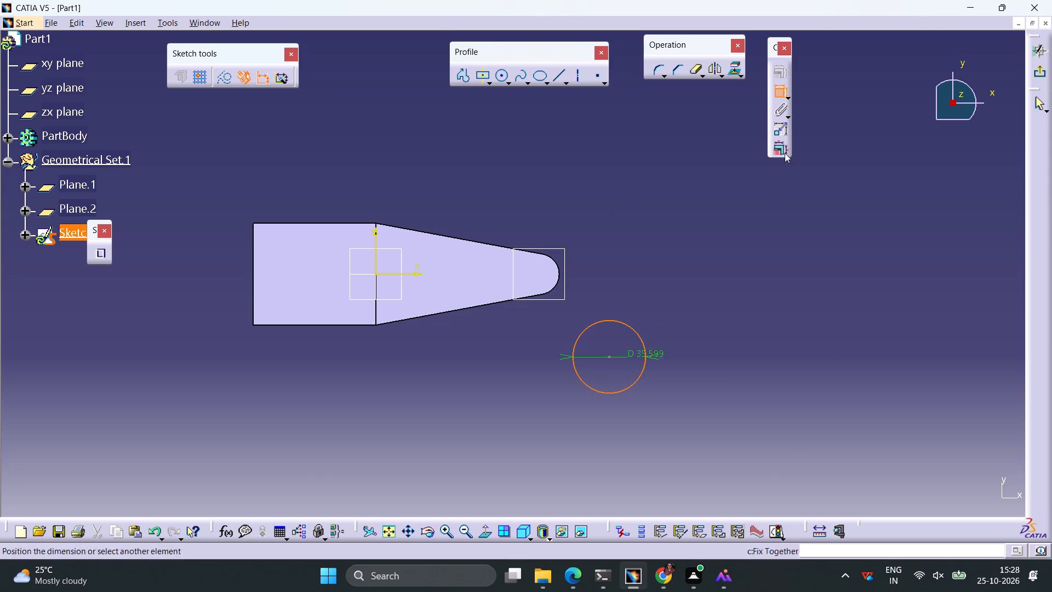
left_click(765, 395)
double_click(766, 392)
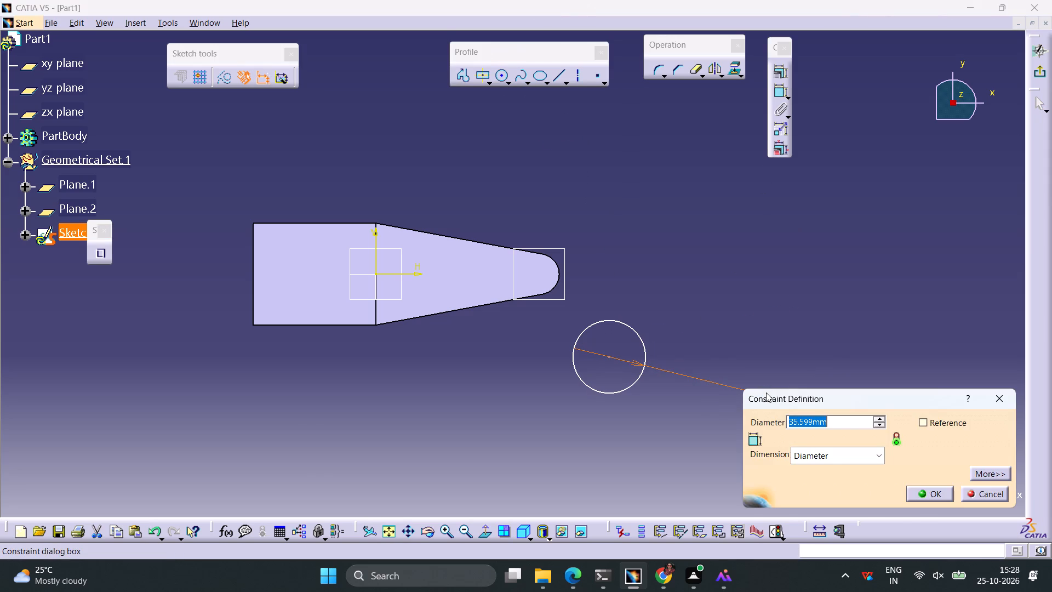
type("20")
key("Return")
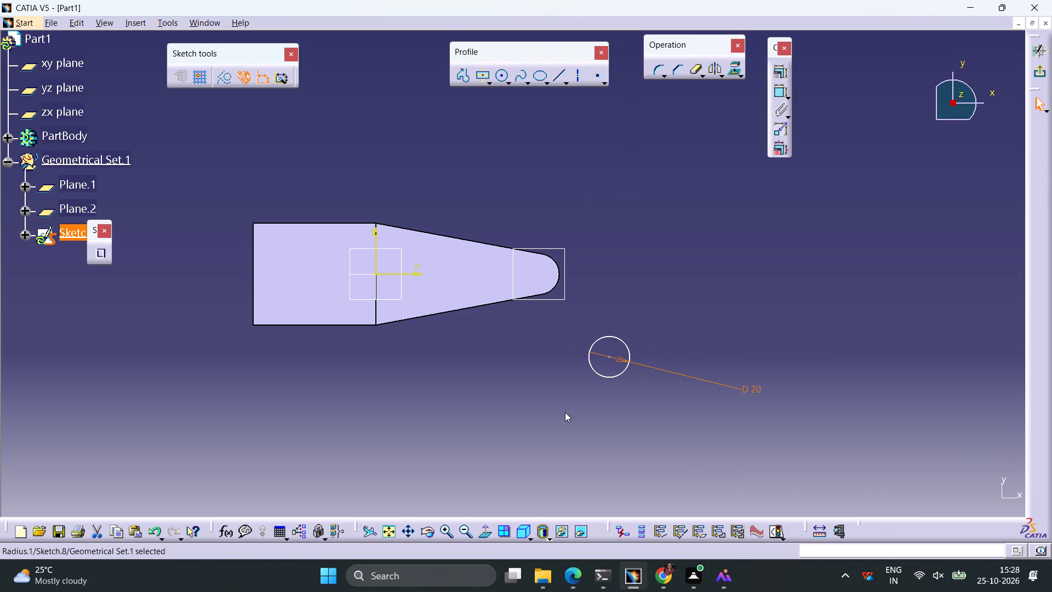
Constrain the 20 mm circle concentric with the upper arm's rounded tip edge and exit the sketch.
left_click(666, 325)
left_click(627, 354)
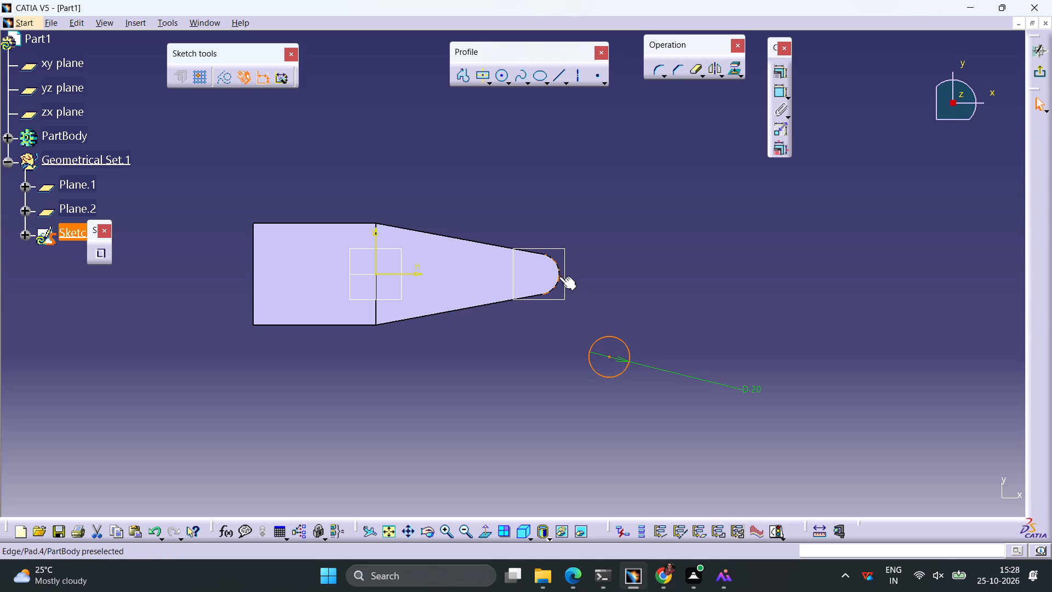
left_click(557, 267, "ctrl")
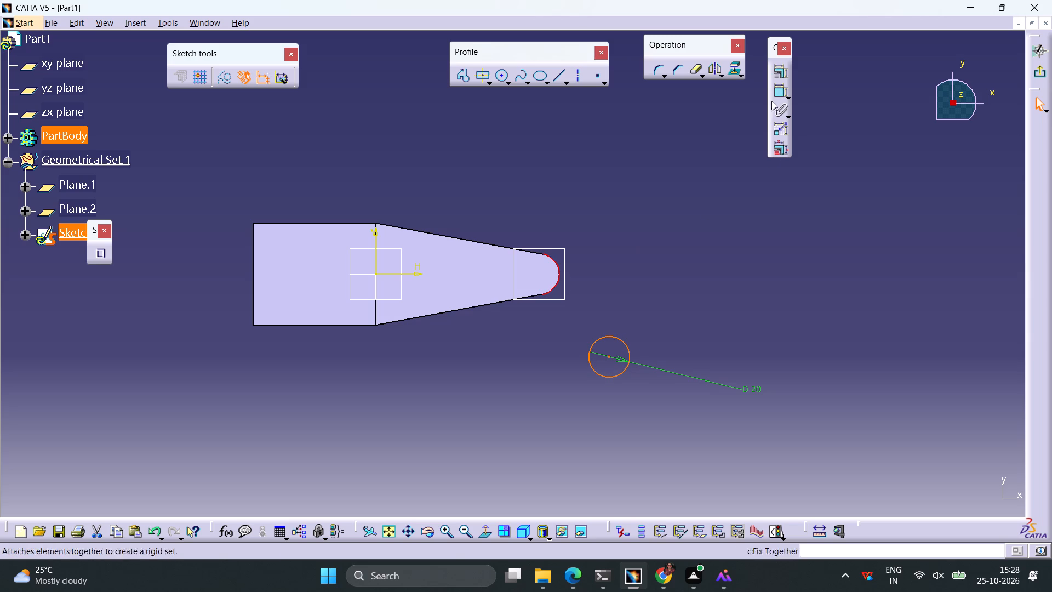
left_click(776, 74)
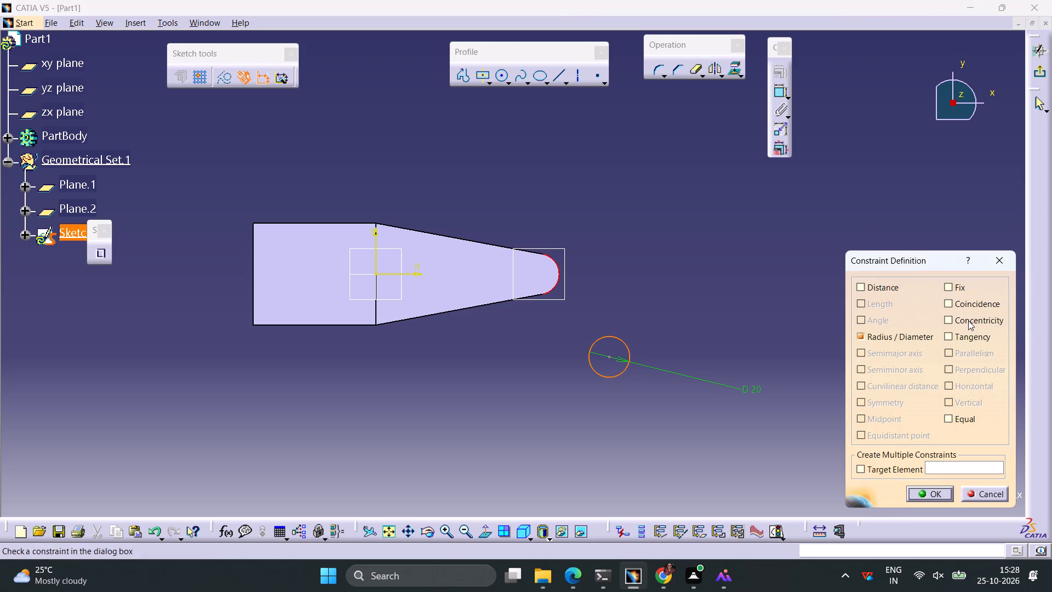
left_click(968, 321)
left_click(939, 494)
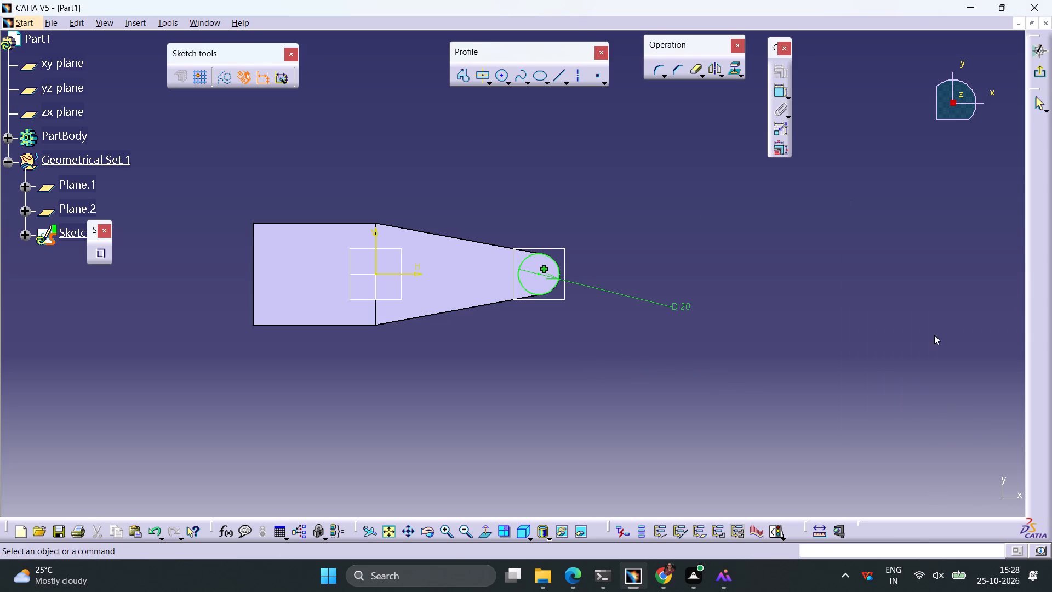
left_click(1035, 72)
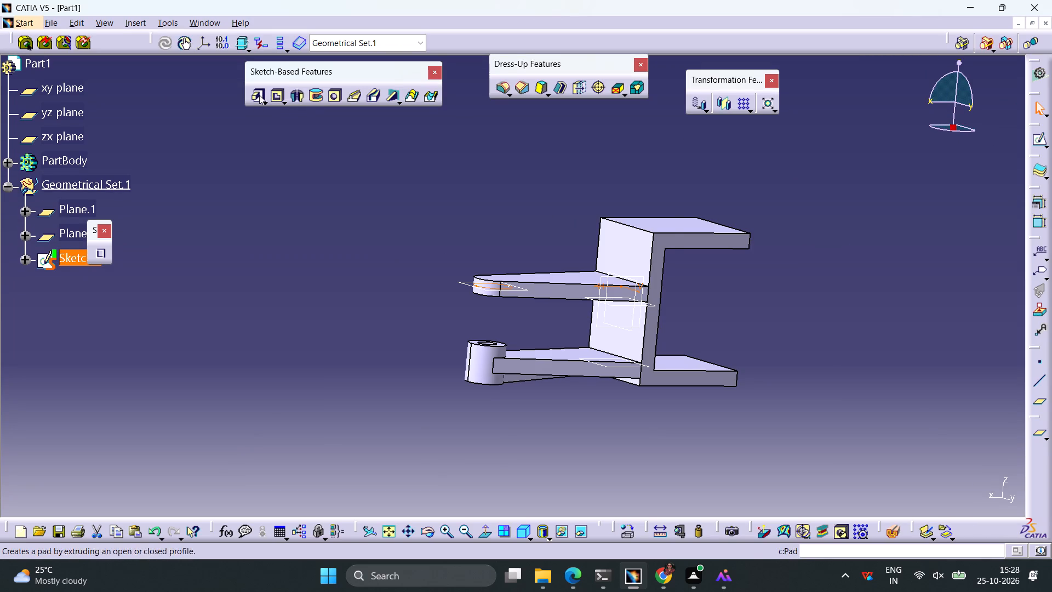
Pad the 20 mm circle by 10 mm with mirrored extent to form a boss at the upper arm's tip.
left_click(259, 95)
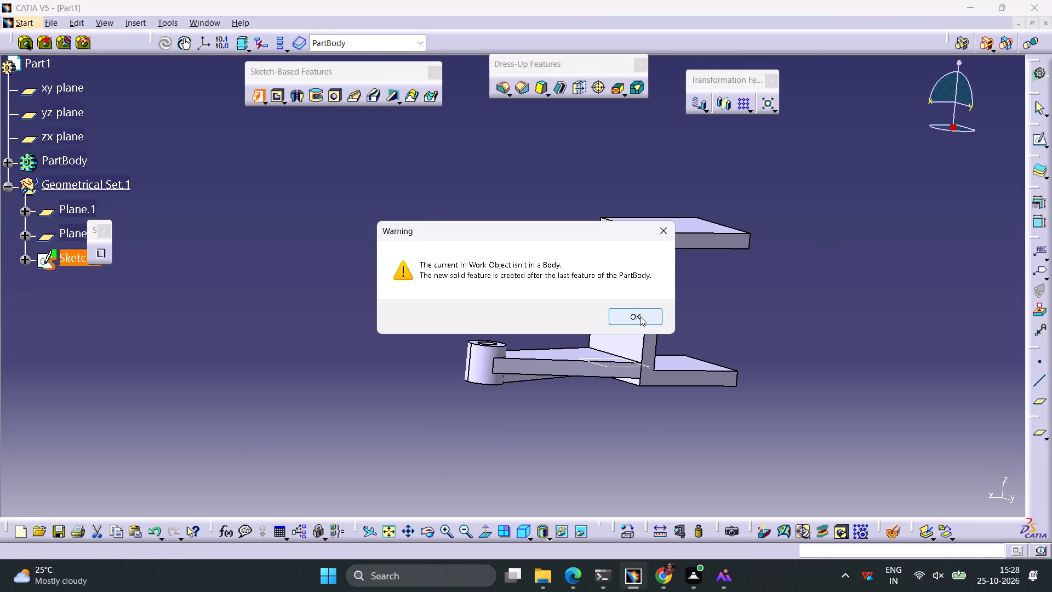
left_click(640, 316)
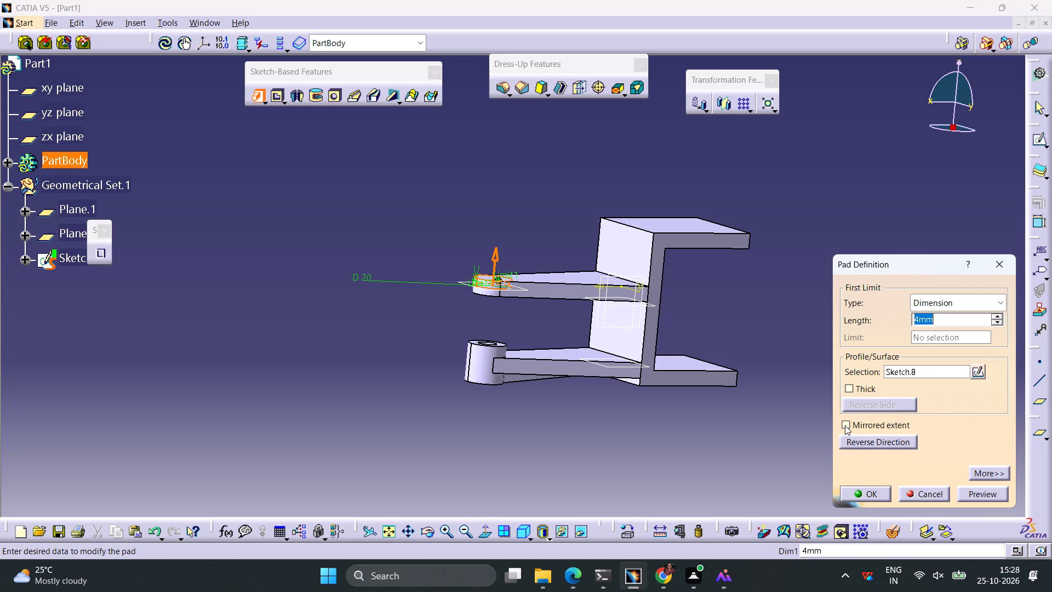
left_click(845, 425)
left_click_drag(947, 321, 903, 316)
type("10")
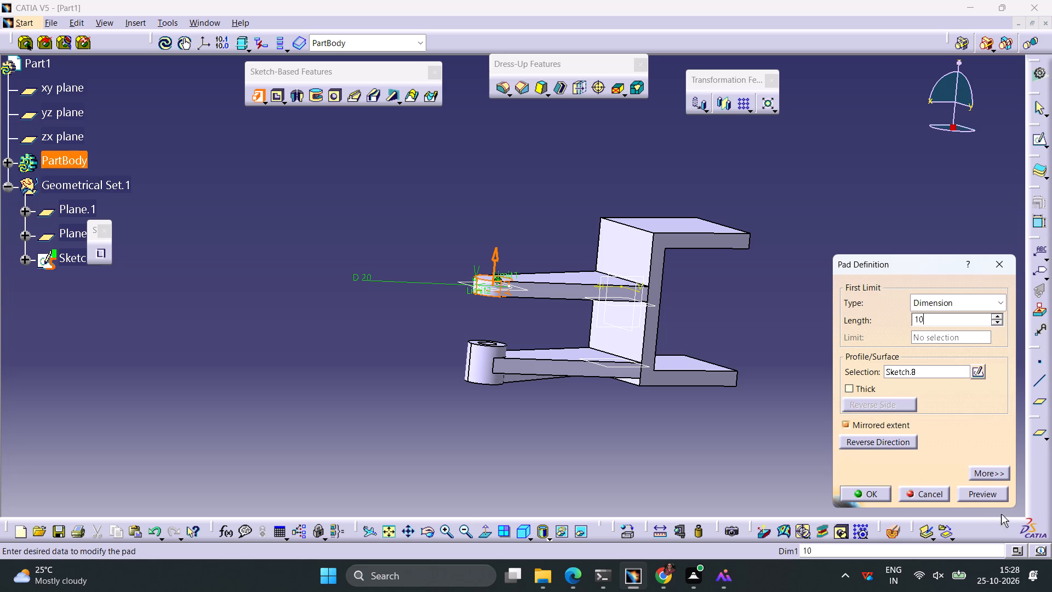
left_click(988, 492)
left_click(864, 487)
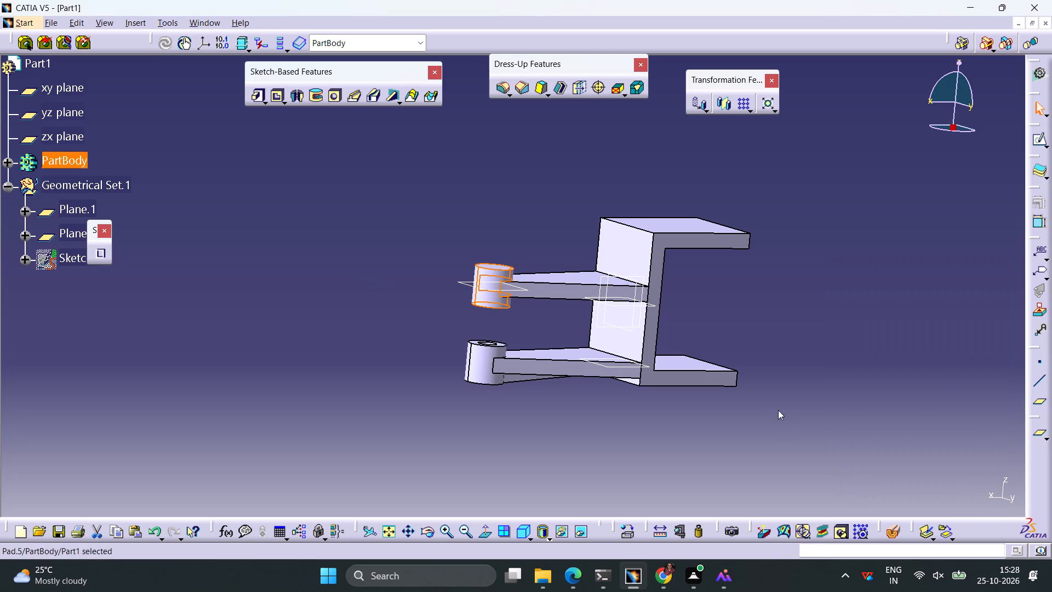
left_click(766, 401)
Create a counterbored blind hole in the upper boss's top face, 10 mm diameter and 20 mm deep, with a 15 mm by 4 mm counterbore.
middle_click_drag(817, 352, 763, 327)
right_click_drag(817, 352, 763, 327)
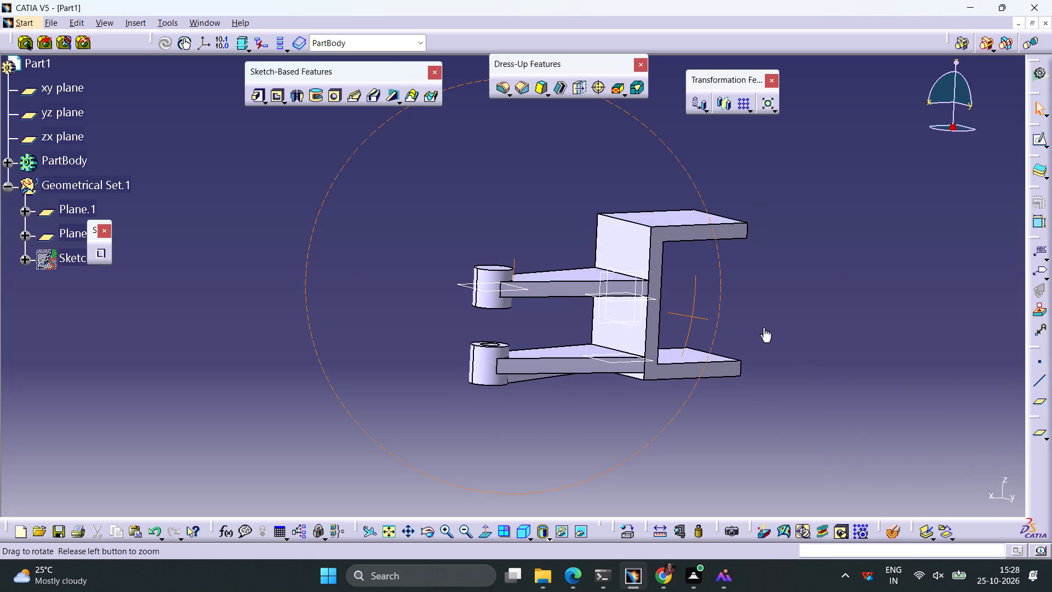
middle_click_drag(763, 327, 647, 311)
right_click_drag(763, 327, 647, 311)
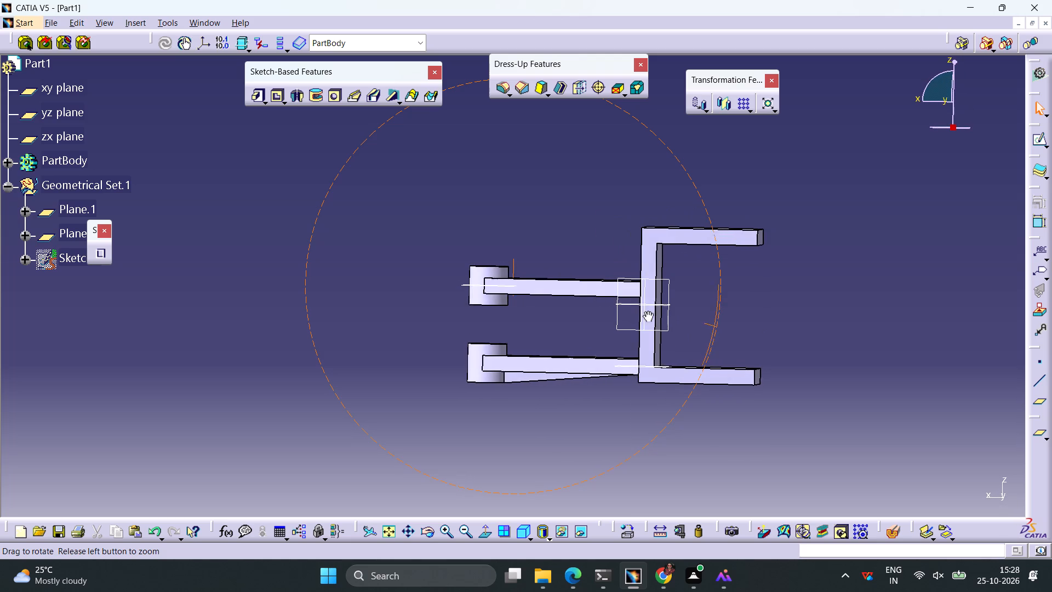
middle_click_drag(647, 311, 658, 311)
right_click_drag(647, 311, 658, 311)
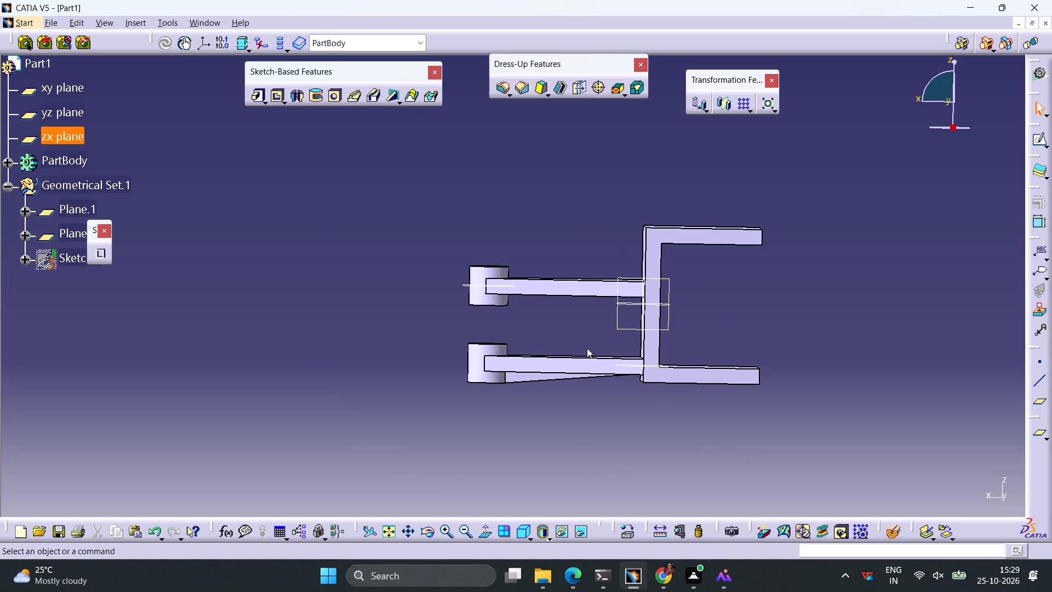
middle_click_drag(550, 241, 548, 331)
right_click_drag(550, 241, 544, 331)
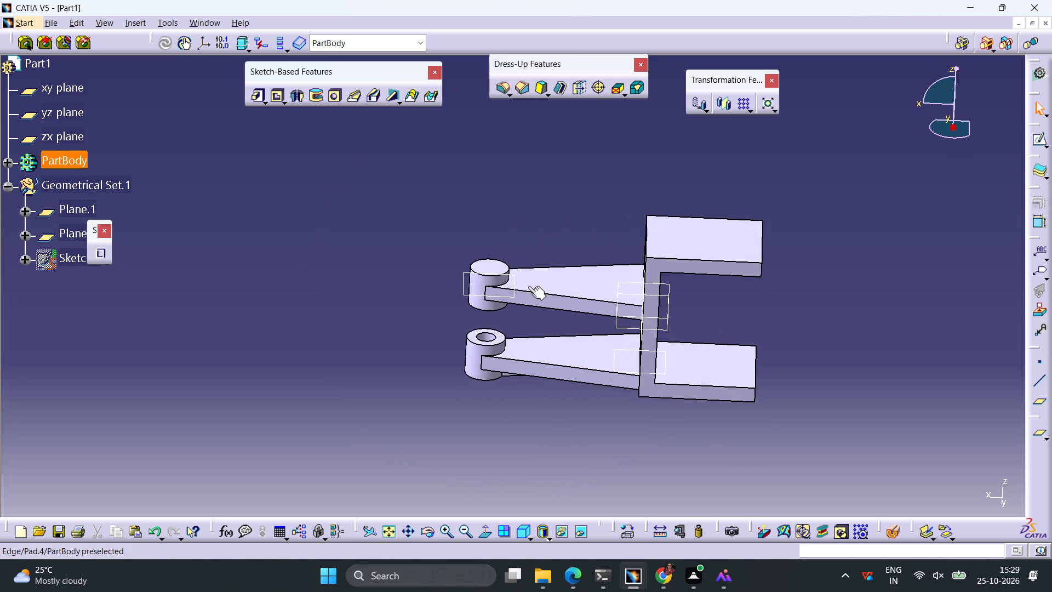
left_click(335, 101)
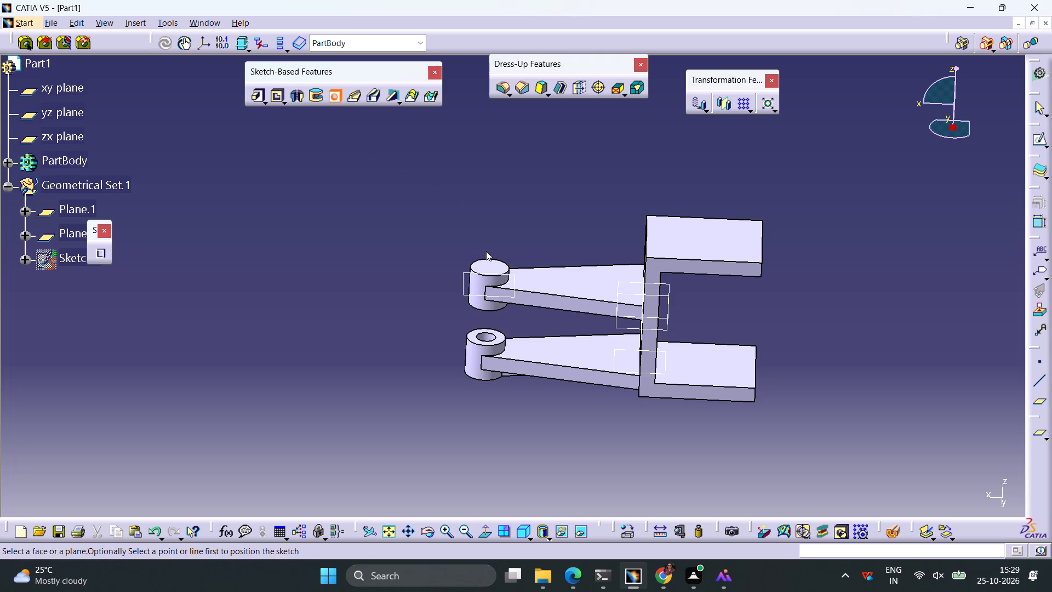
left_click(490, 264)
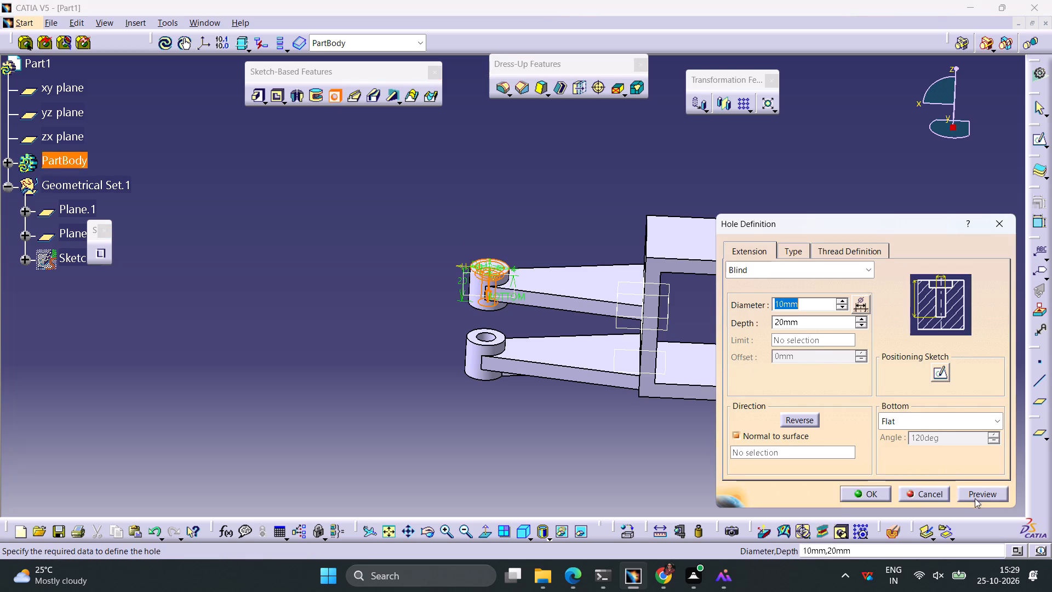
left_click(797, 253)
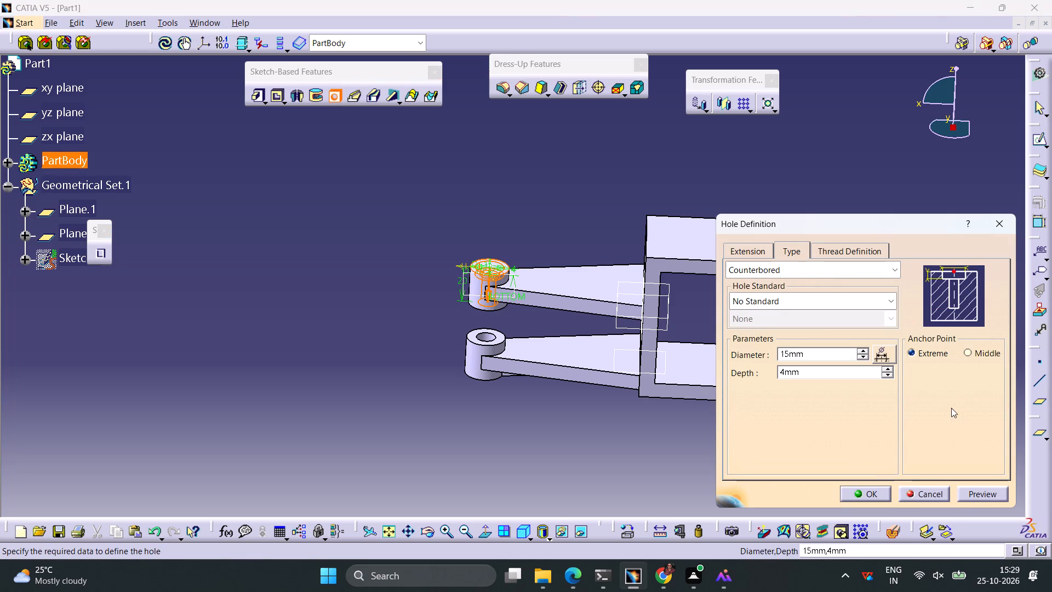
left_click(988, 497)
left_click(879, 492)
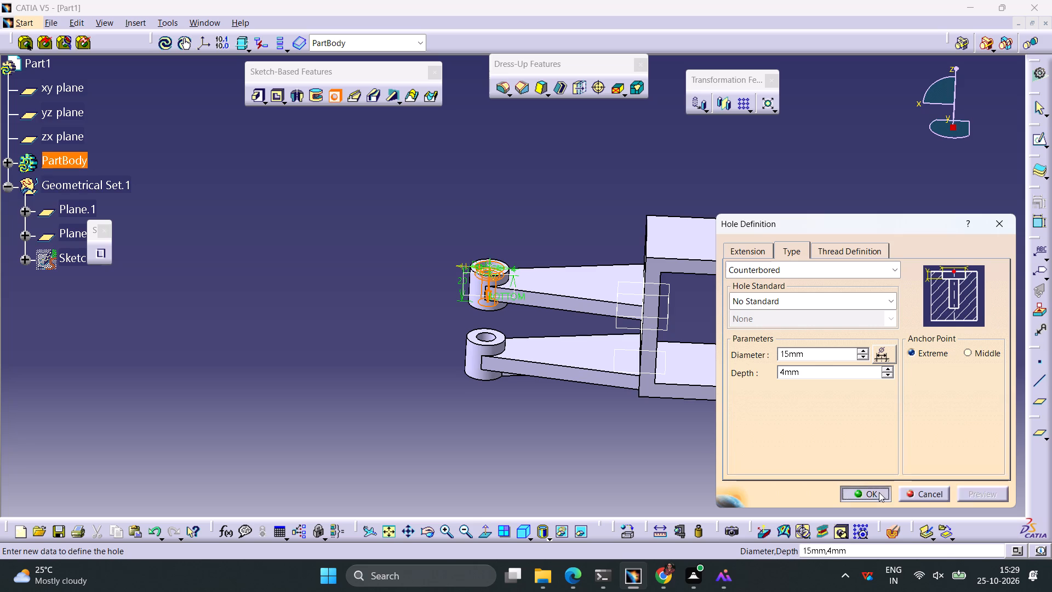
left_click(746, 451)
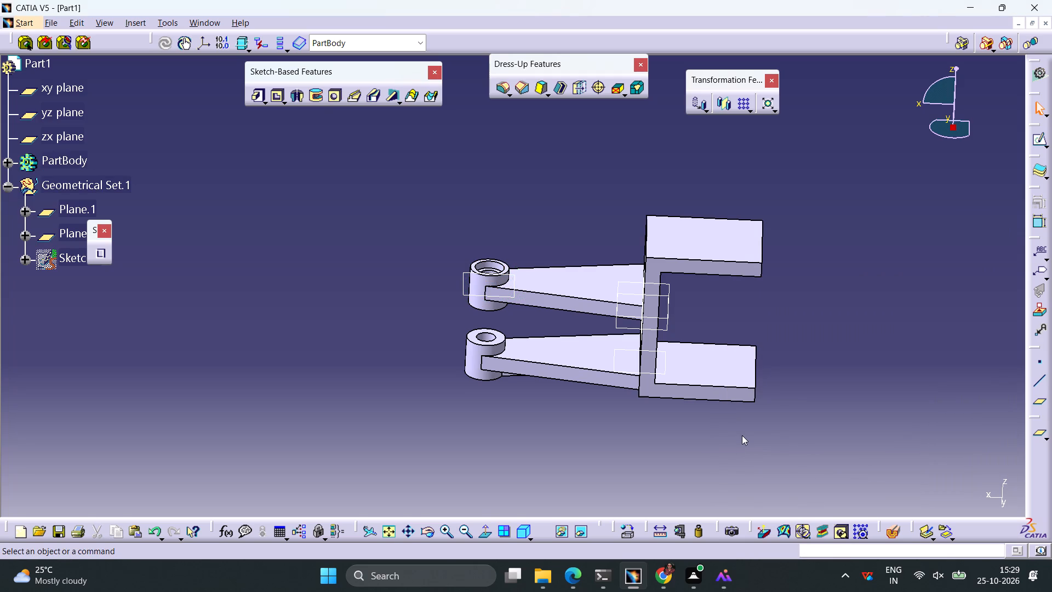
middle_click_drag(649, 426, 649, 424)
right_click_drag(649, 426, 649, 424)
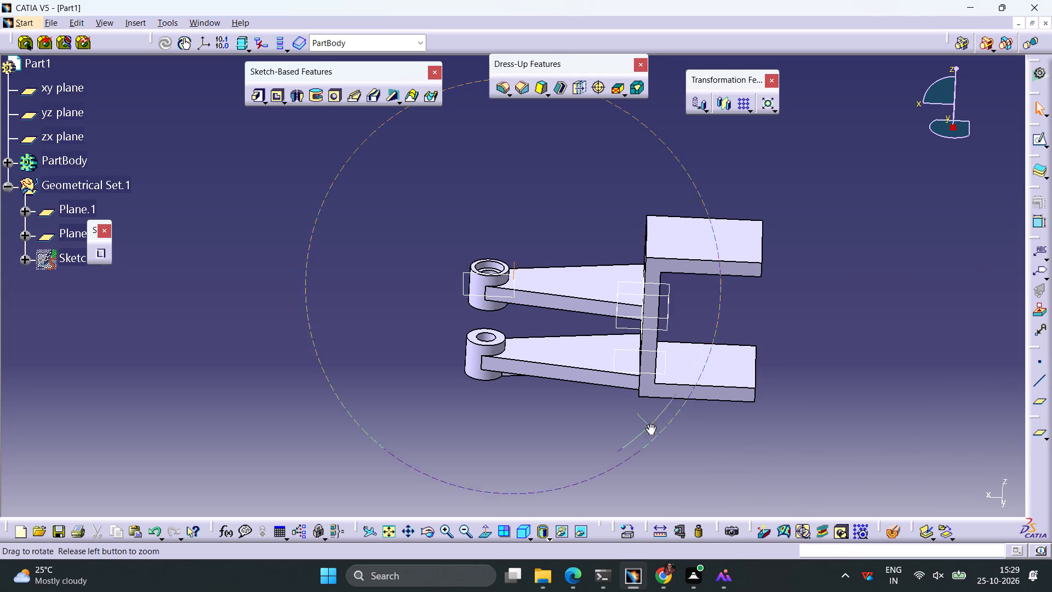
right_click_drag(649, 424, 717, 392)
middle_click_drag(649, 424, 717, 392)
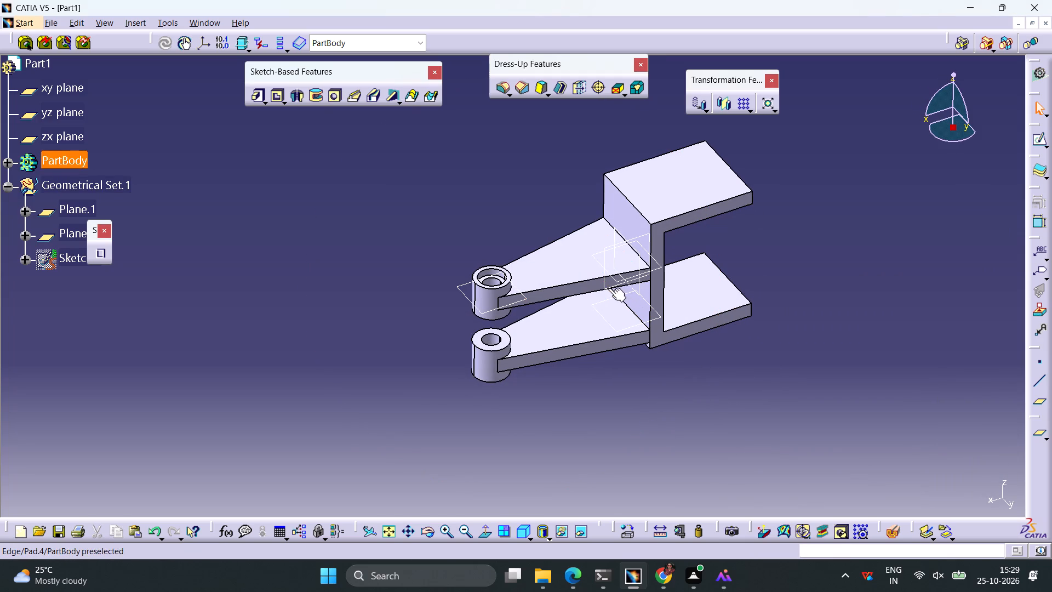
Start a sketch on the zx plane and draw a short slanted line above the upper arm.
left_click(608, 288)
left_click(1034, 139)
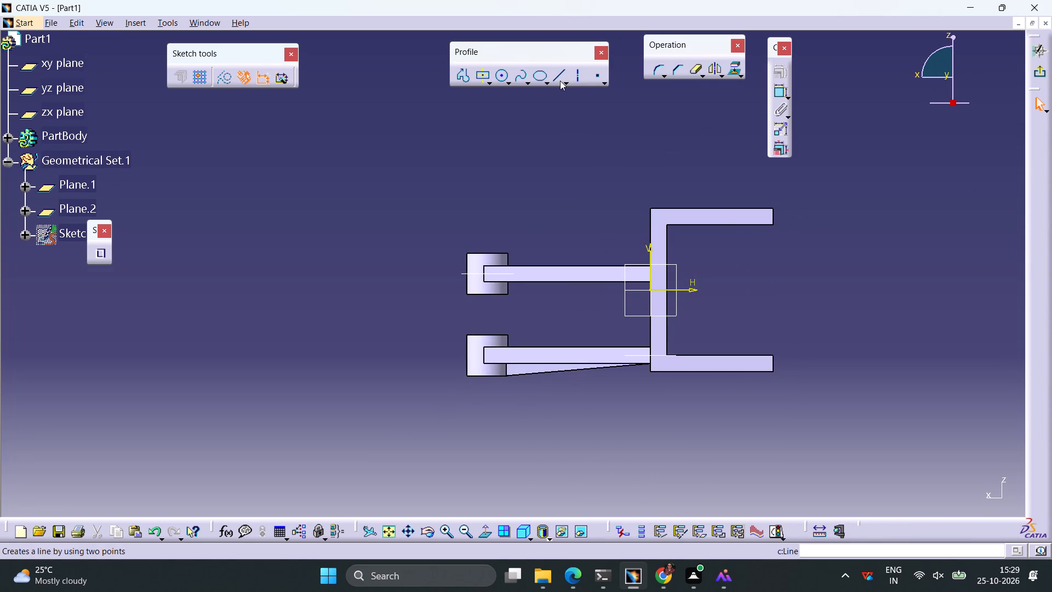
left_click(558, 76)
left_click(537, 247)
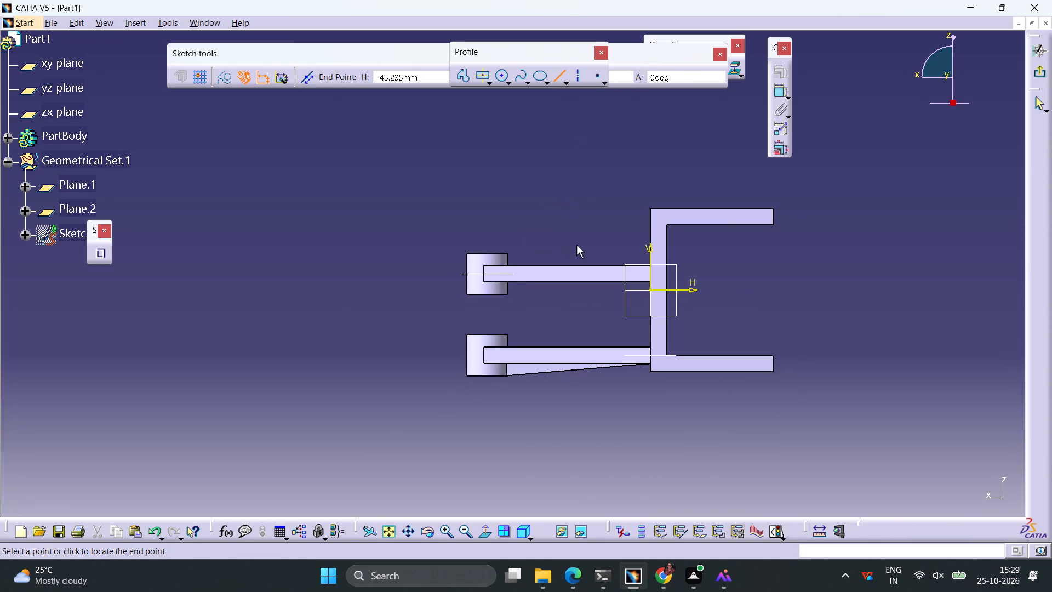
left_click(587, 231)
left_click(608, 242)
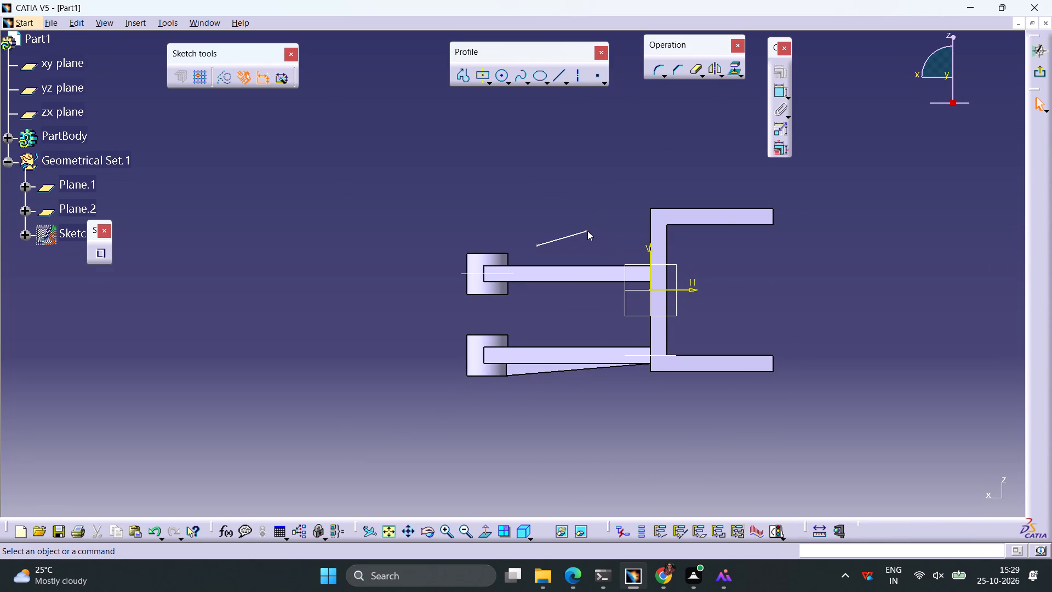
Make the slanted line's upper endpoint coincident with the outer corner where the channel's web meets its top flange.
left_click(587, 231)
middle_click_drag(637, 231, 665, 180, "ctrl")
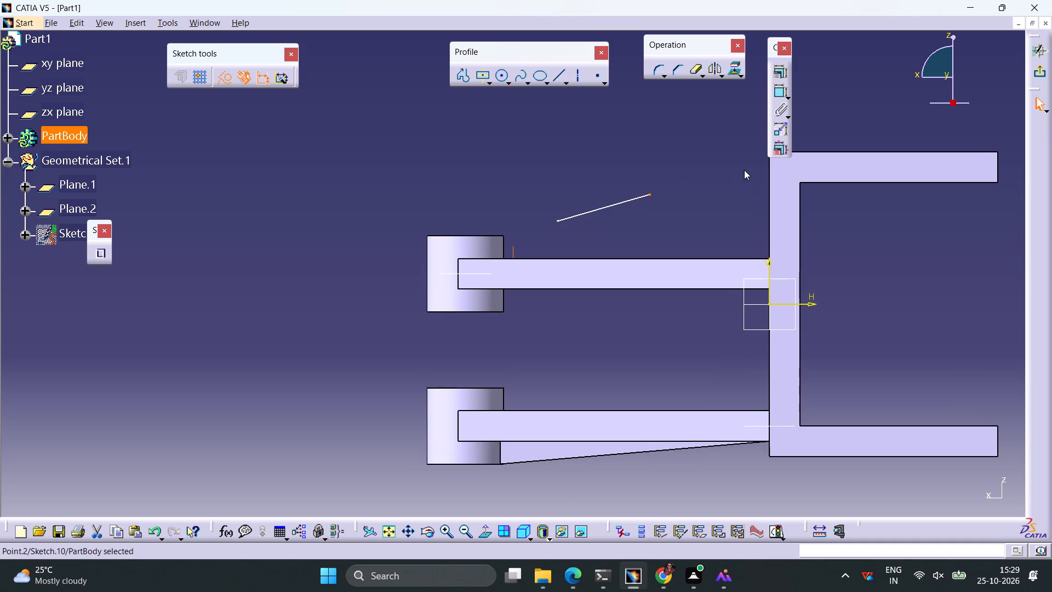
middle_click_drag(747, 190, 682, 247)
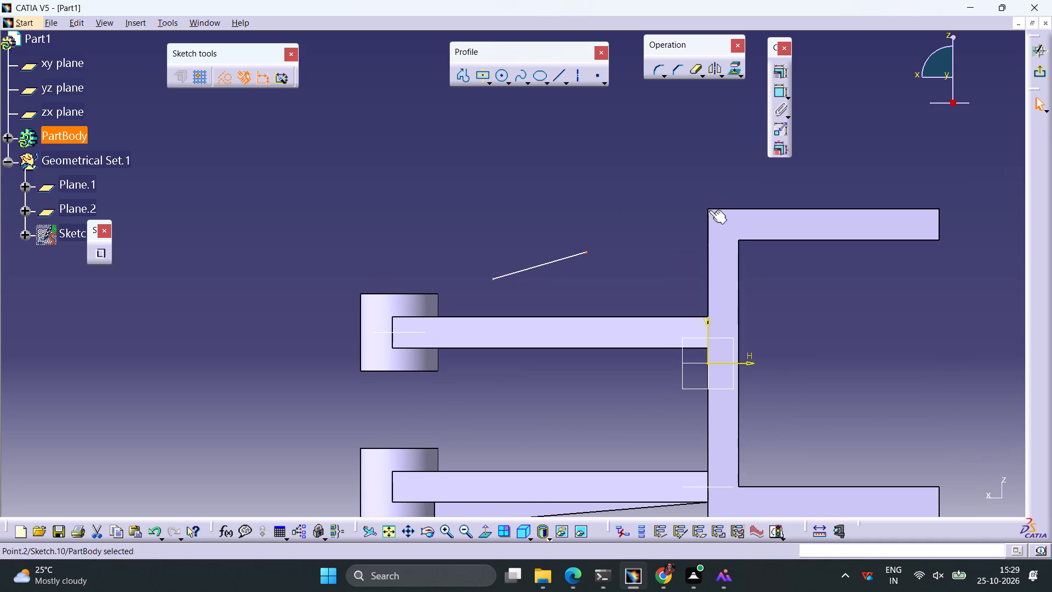
left_click(709, 210, "ctrl")
left_click(780, 76)
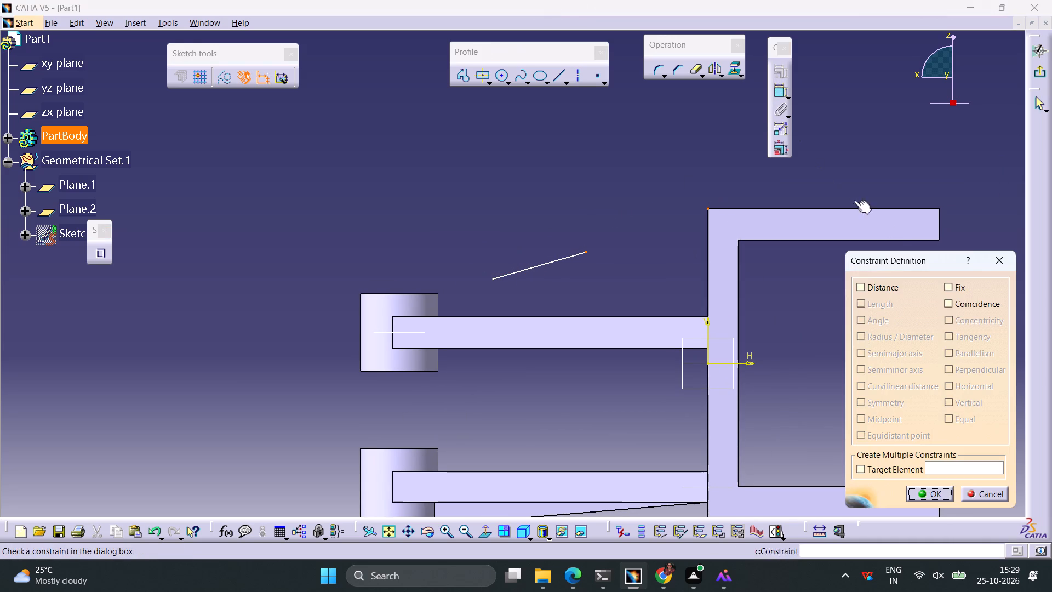
left_click(964, 307)
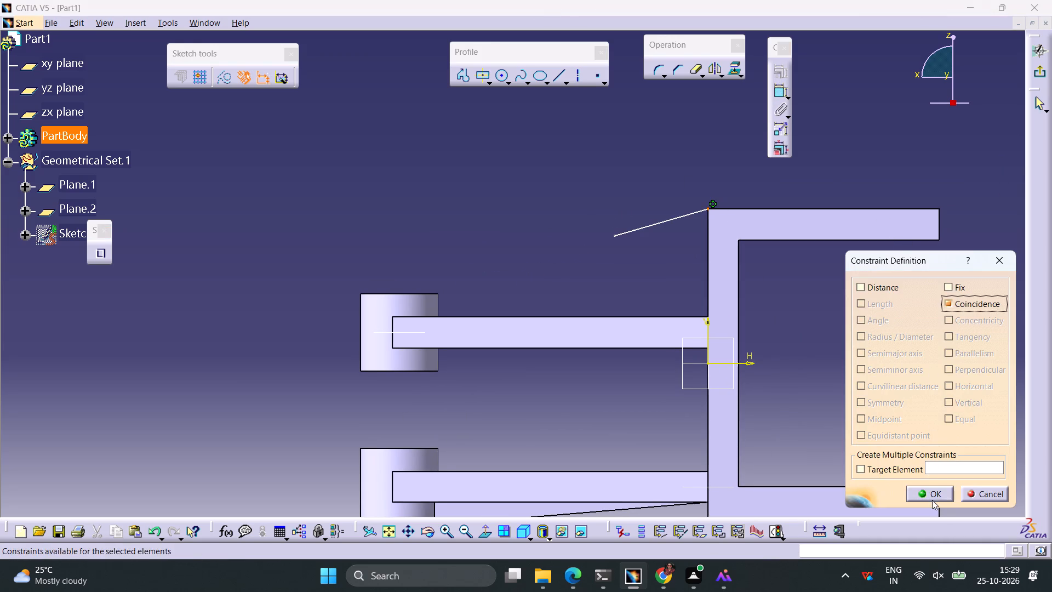
left_click(932, 500)
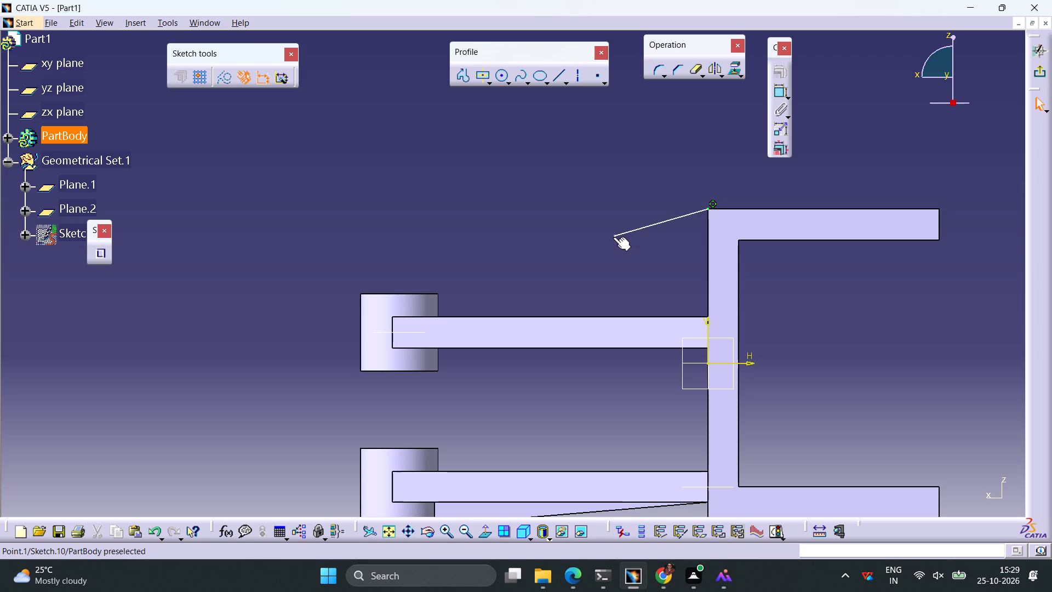
Move the line's free endpoint to just inside the upper boss's top corner facing the channel, and exit the sketch.
left_click_drag(613, 237, 436, 299)
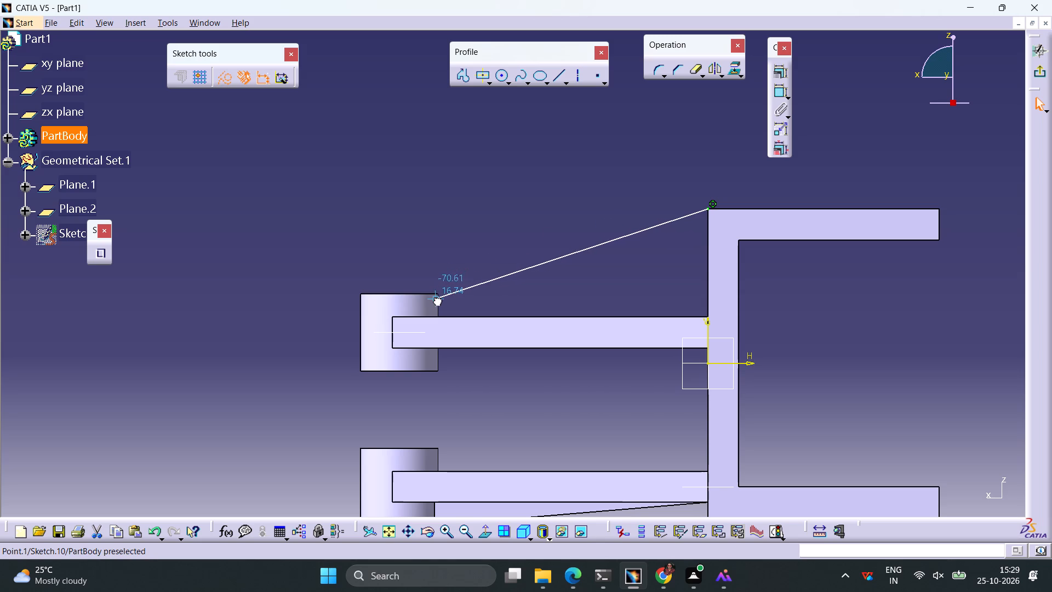
left_click_drag(436, 299, 432, 299)
middle_click_drag(475, 306, 534, 220, "ctrl")
middle_click_drag(478, 322, 688, 288)
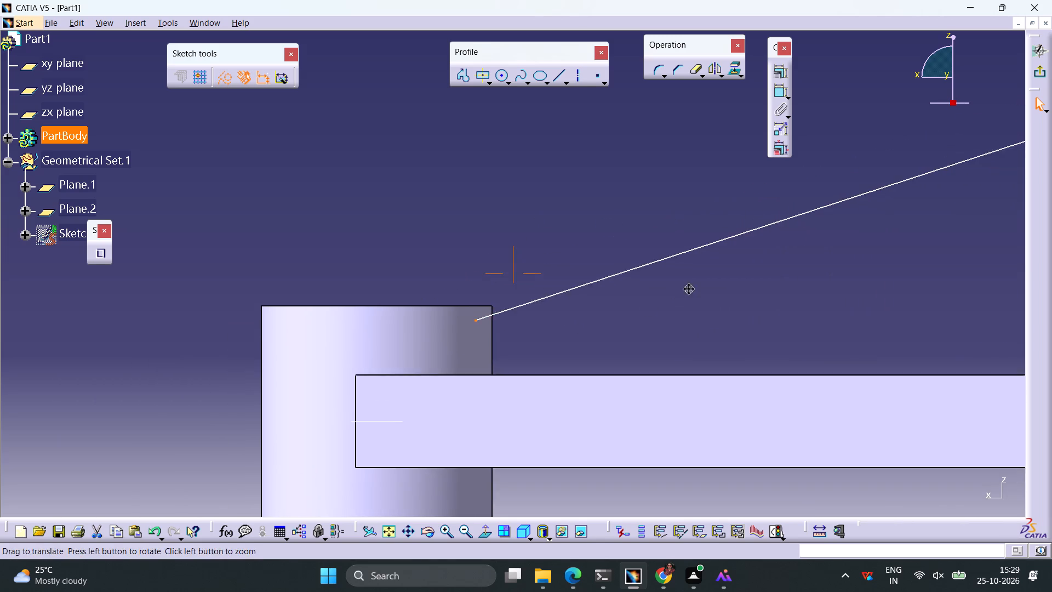
middle_click_drag(688, 288, 776, 255)
middle_click_drag(673, 307, 737, 208, "ctrl")
middle_click_drag(793, 212, 641, 207)
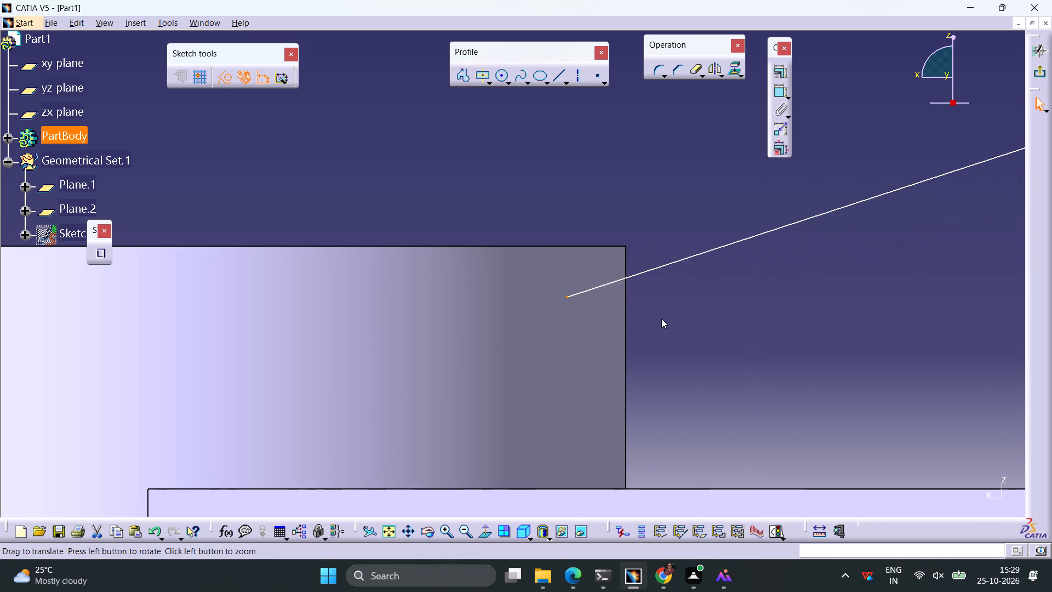
middle_click_drag(667, 328, 717, 232, "ctrl")
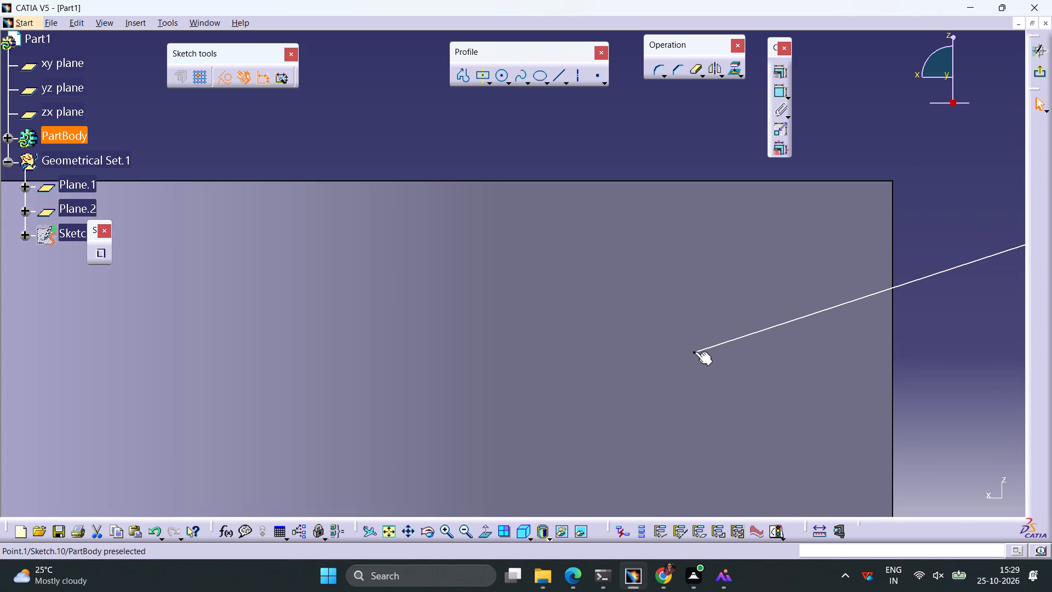
left_click_drag(695, 351, 886, 187)
left_click(1040, 75)
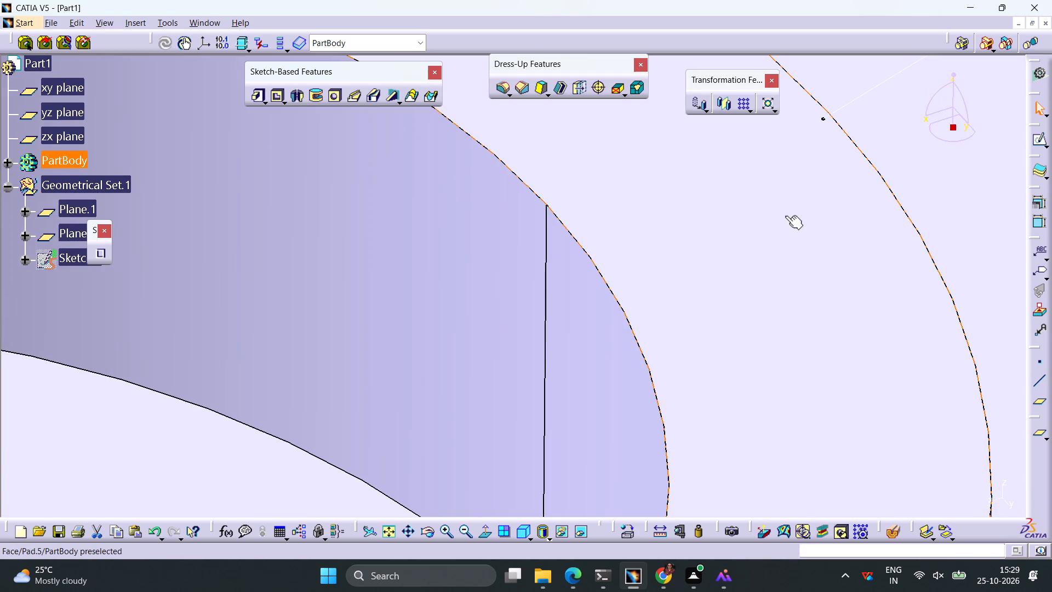
Create a From Side stiffener from the sloped line, 8 mm thick with neutral fiber, above the upper arm.
middle_click_drag(784, 229, 726, 417, "ctrl")
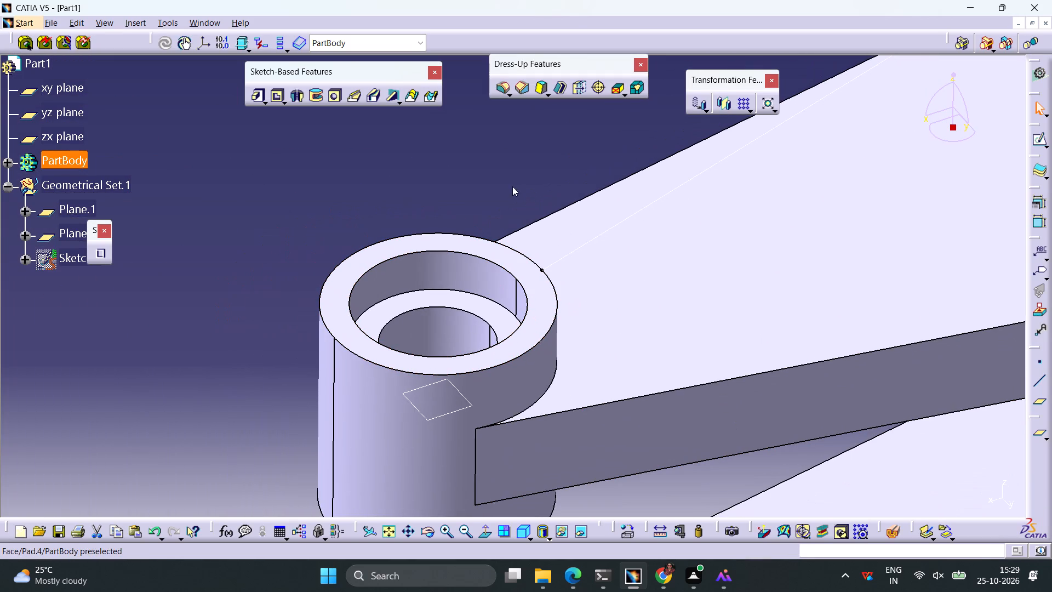
left_click(387, 101)
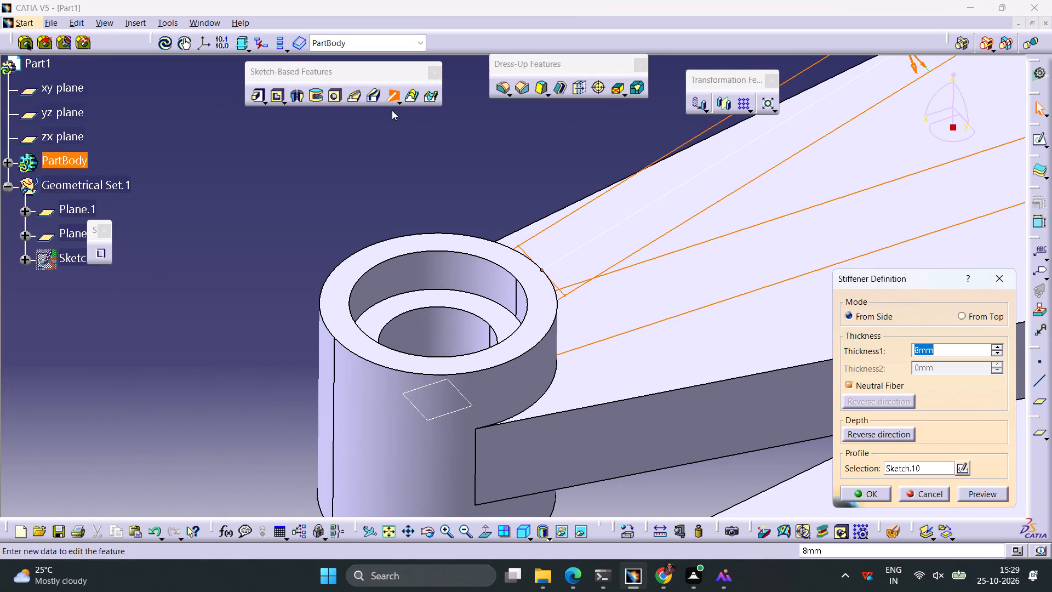
left_click(973, 494)
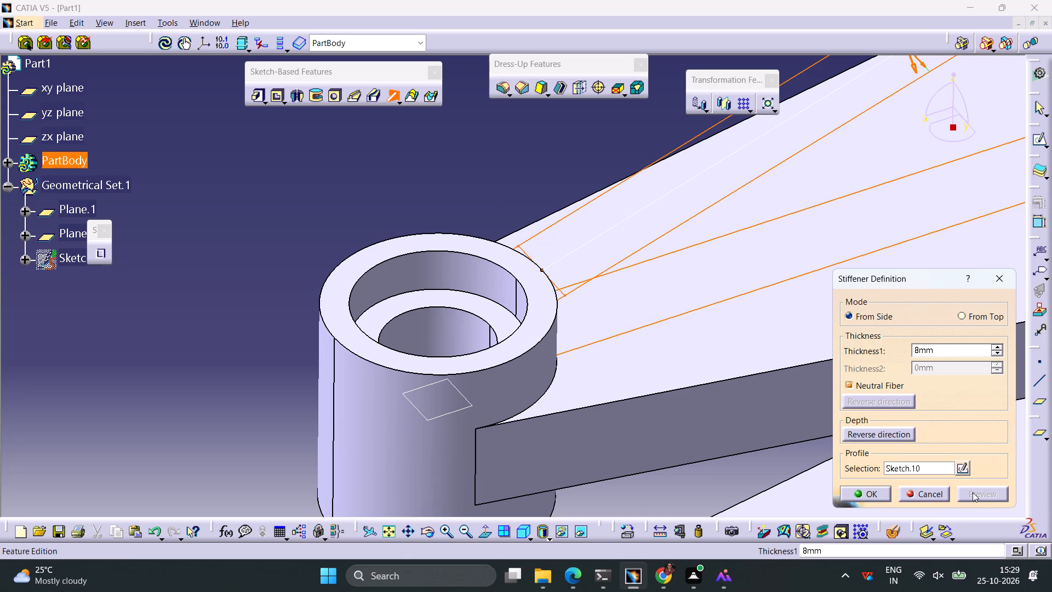
left_click(875, 498)
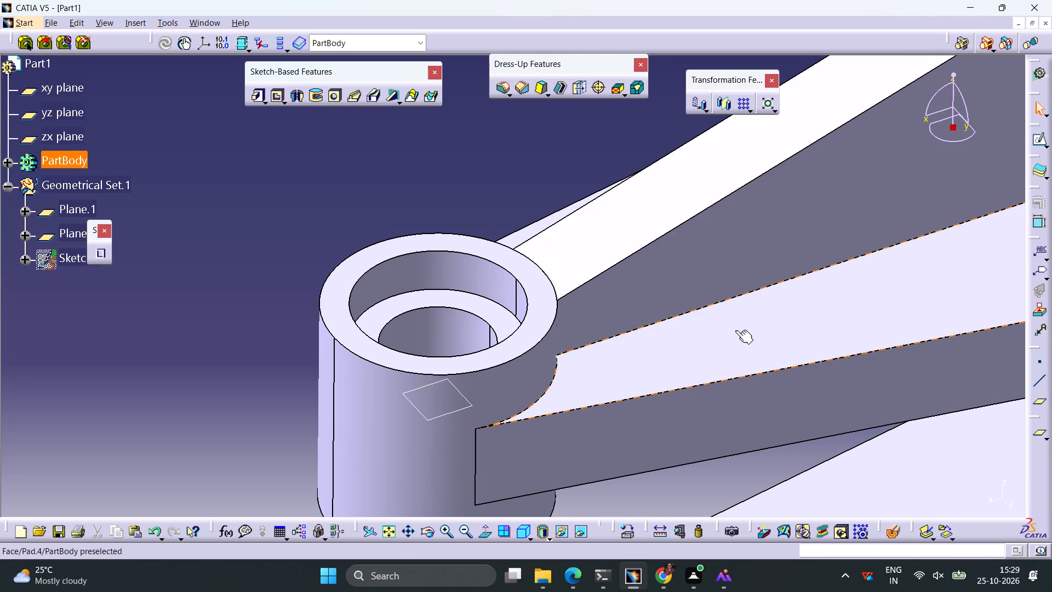
Start a sketch on the zx plane and draw a vertical line at about H -70 mm spanning the gap between the two bosses.
middle_click_drag(731, 318, 725, 429, "ctrl")
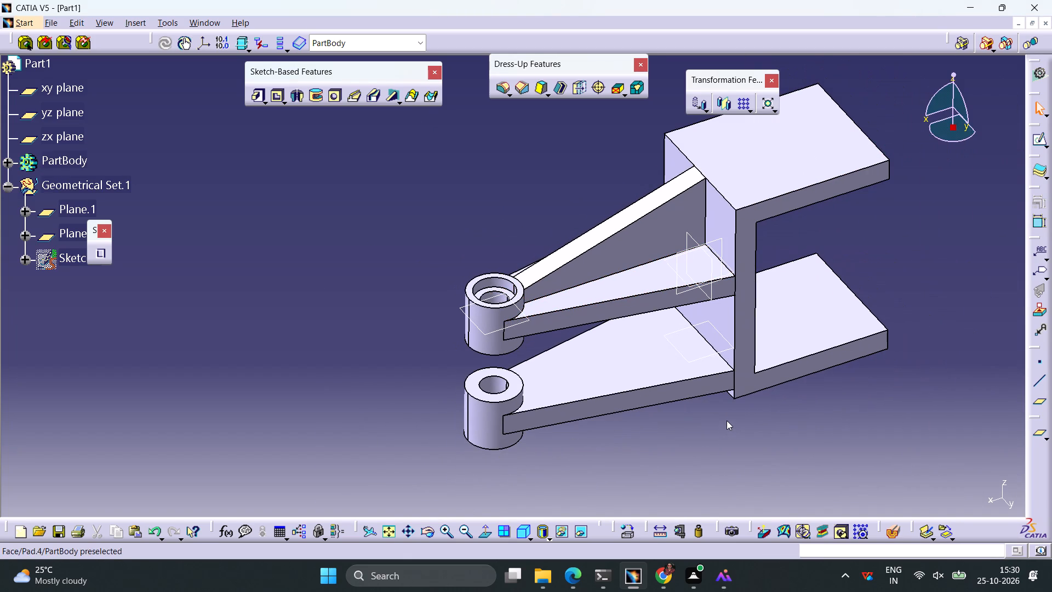
middle_click_drag(716, 428, 621, 393)
right_click_drag(714, 426, 621, 393)
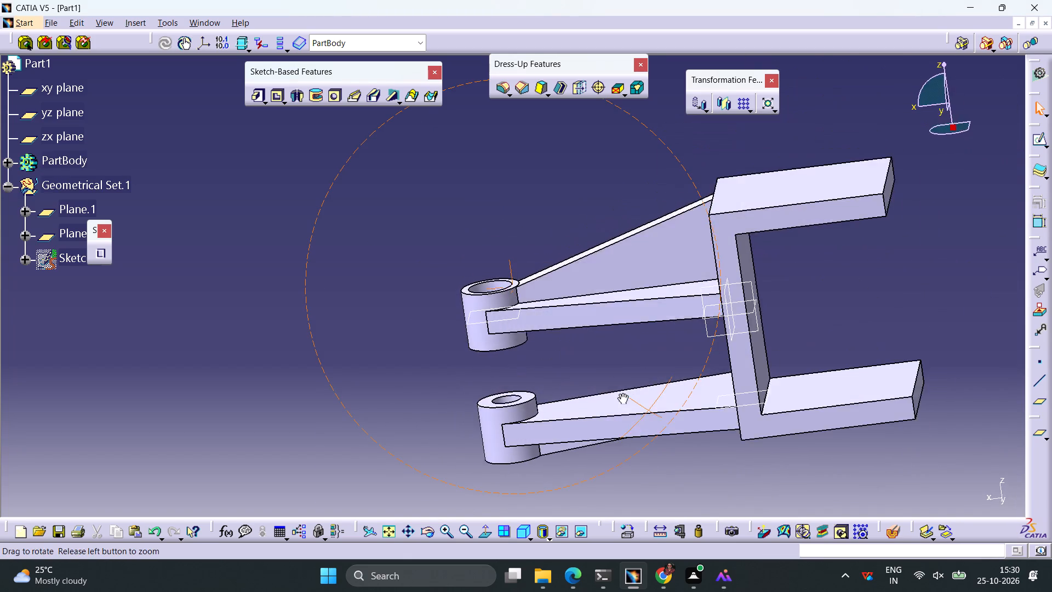
right_click_drag(621, 393, 688, 379)
middle_click_drag(621, 393, 688, 379)
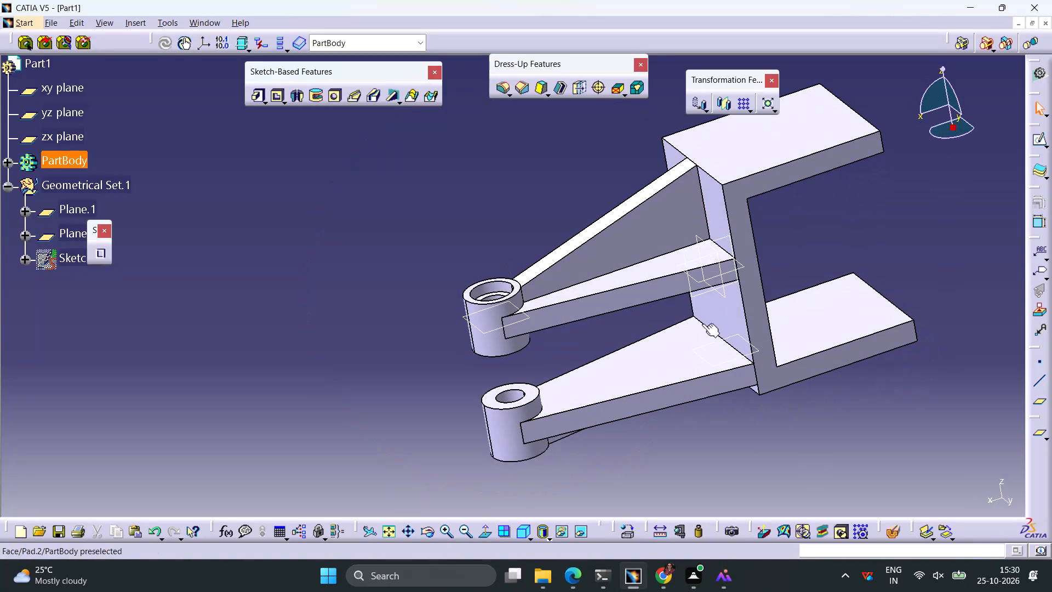
left_click(700, 292)
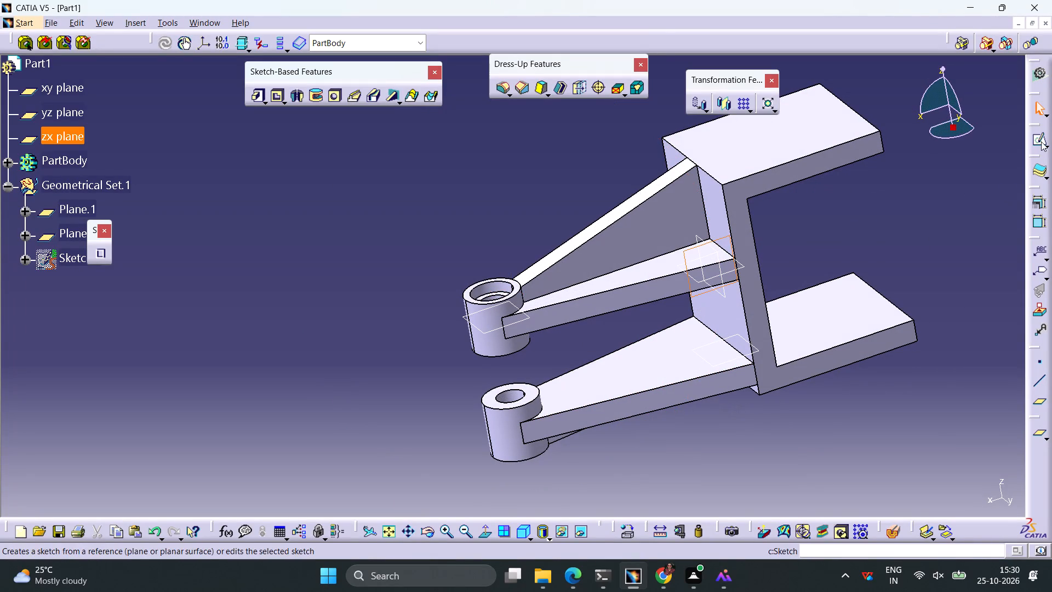
left_click(1041, 141)
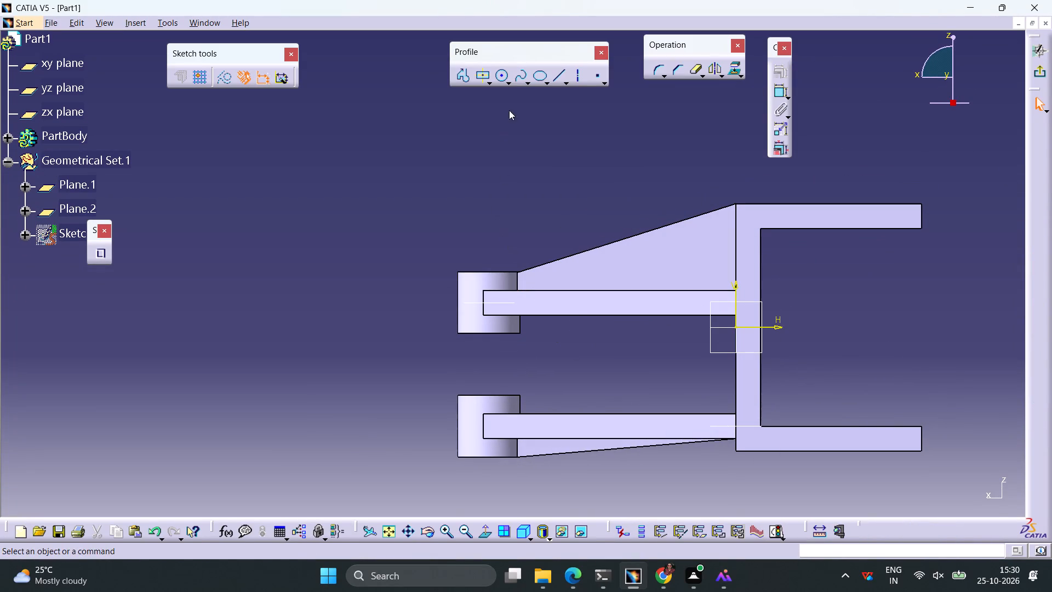
left_click(555, 78)
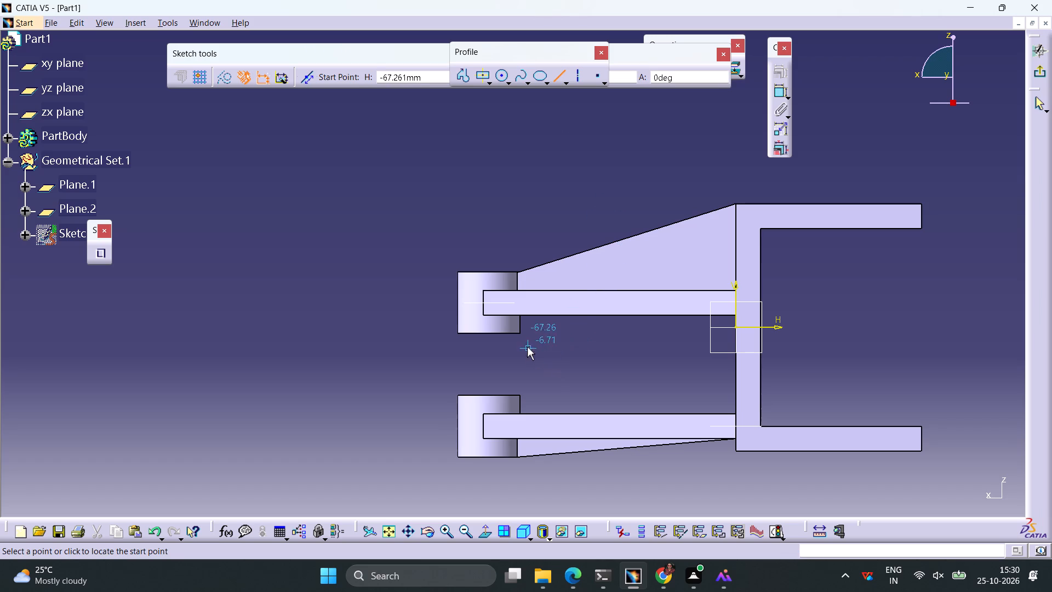
middle_click_drag(533, 366, 534, 303, "ctrl")
middle_click_drag(548, 363, 541, 234)
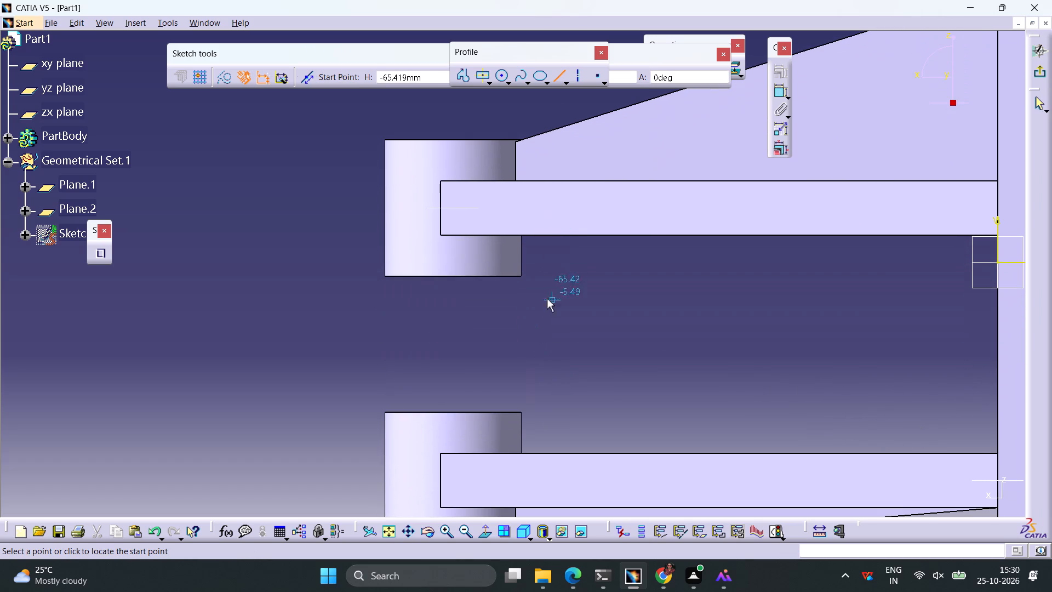
left_click(522, 275)
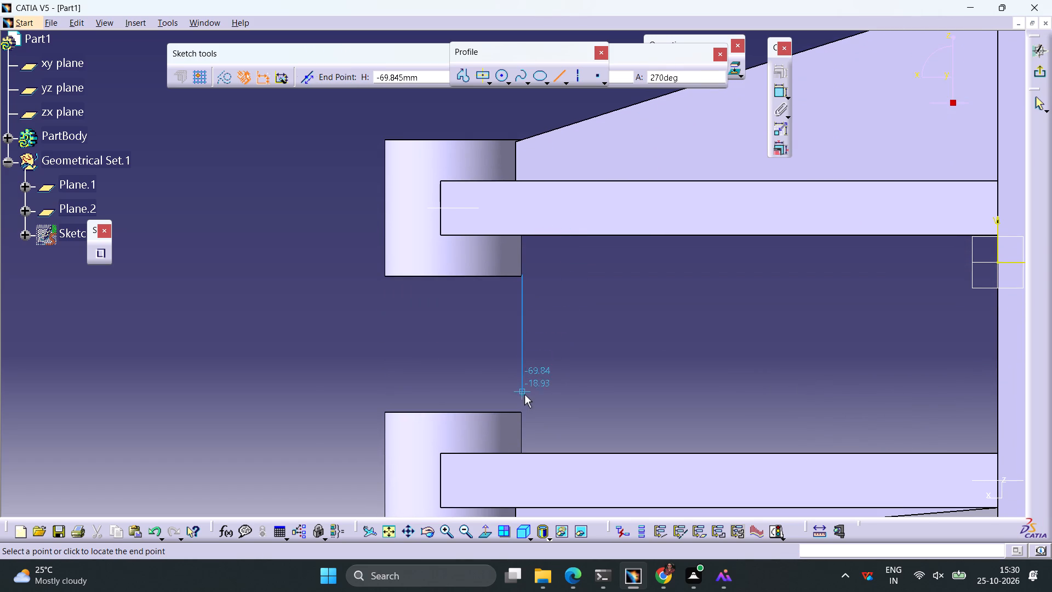
left_click(524, 408)
left_click(562, 367)
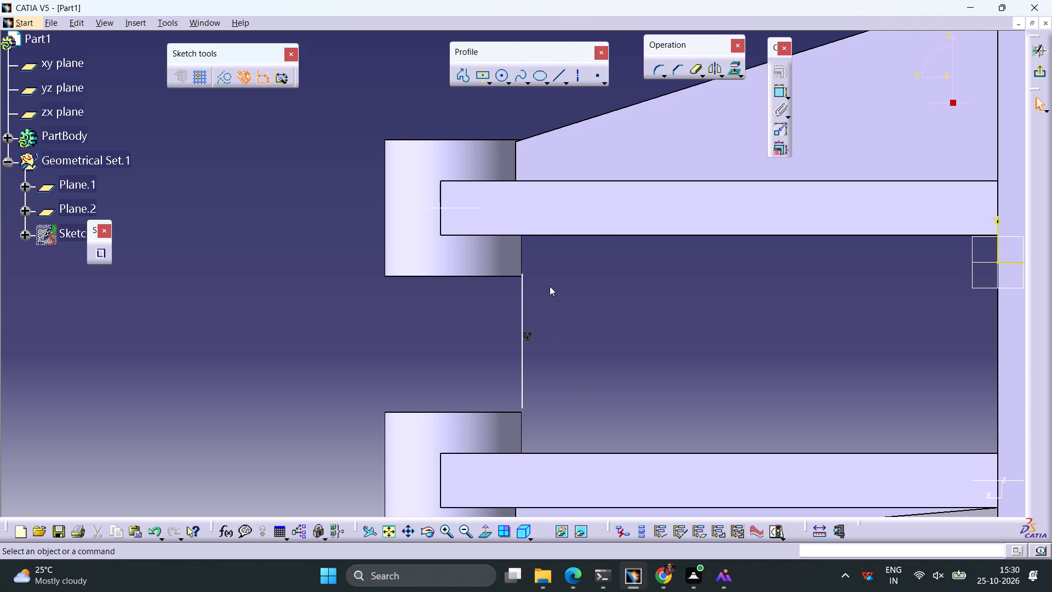
Make the vertical line's upper endpoint coincident with the upper boss's bottom edge.
middle_click_drag(534, 287, 541, 253, "ctrl")
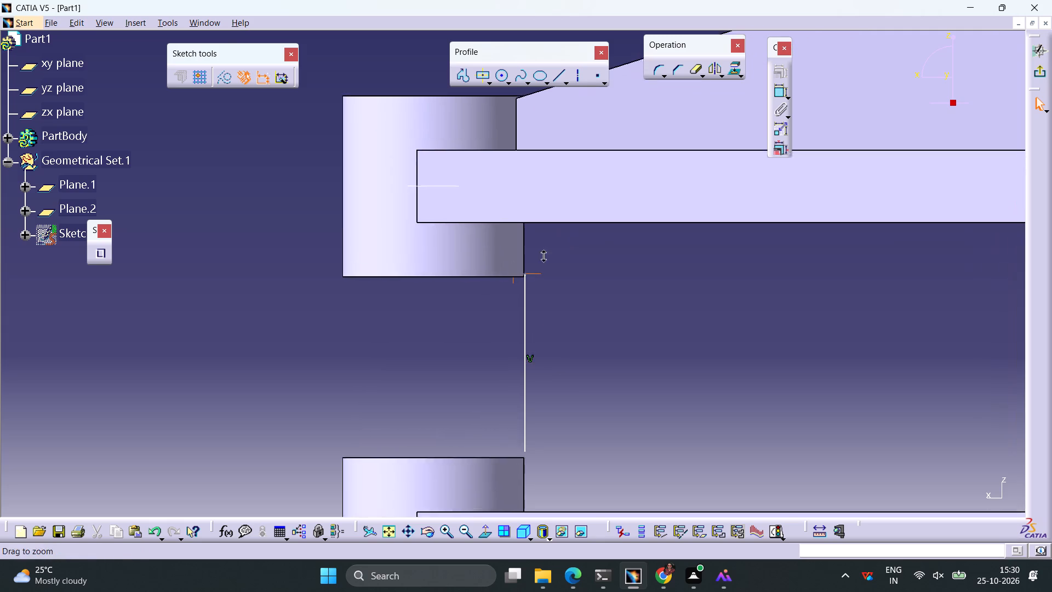
middle_click_drag(541, 253, 556, 223, "ctrl")
left_click(534, 274)
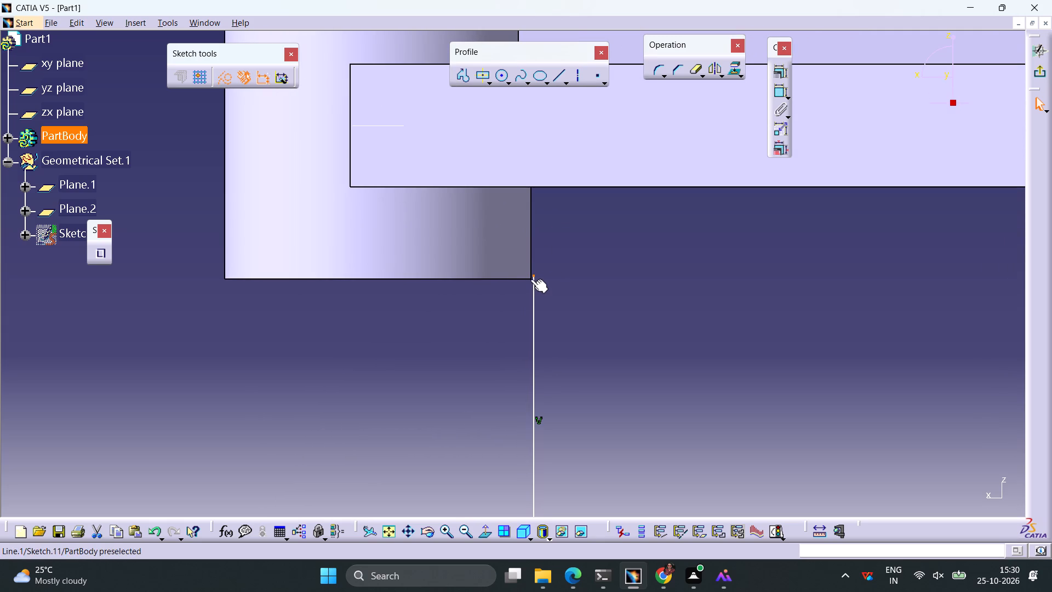
left_click(530, 279, "ctrl")
left_click(780, 80)
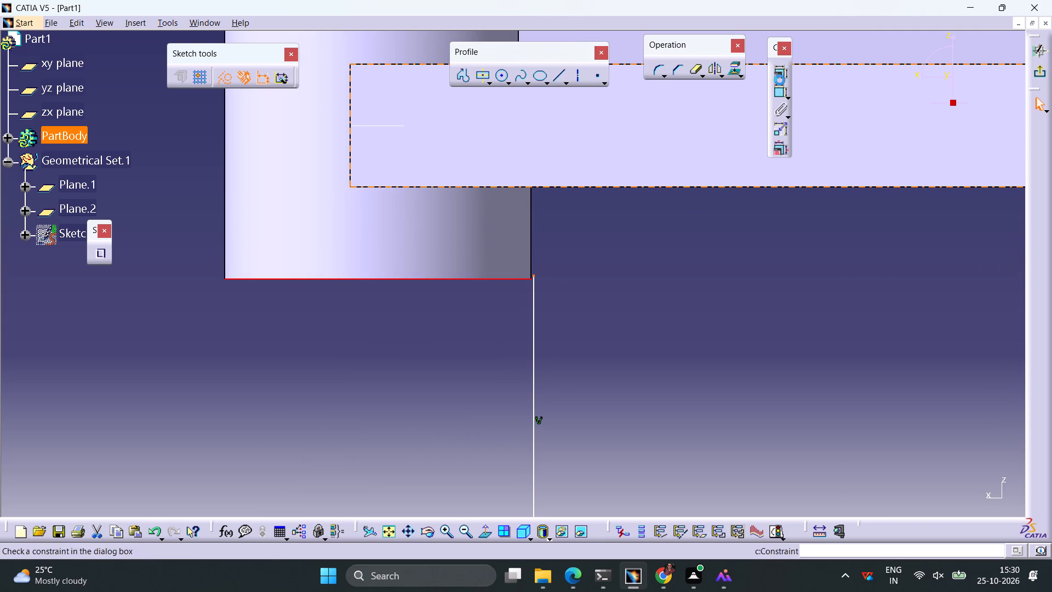
left_click(961, 306)
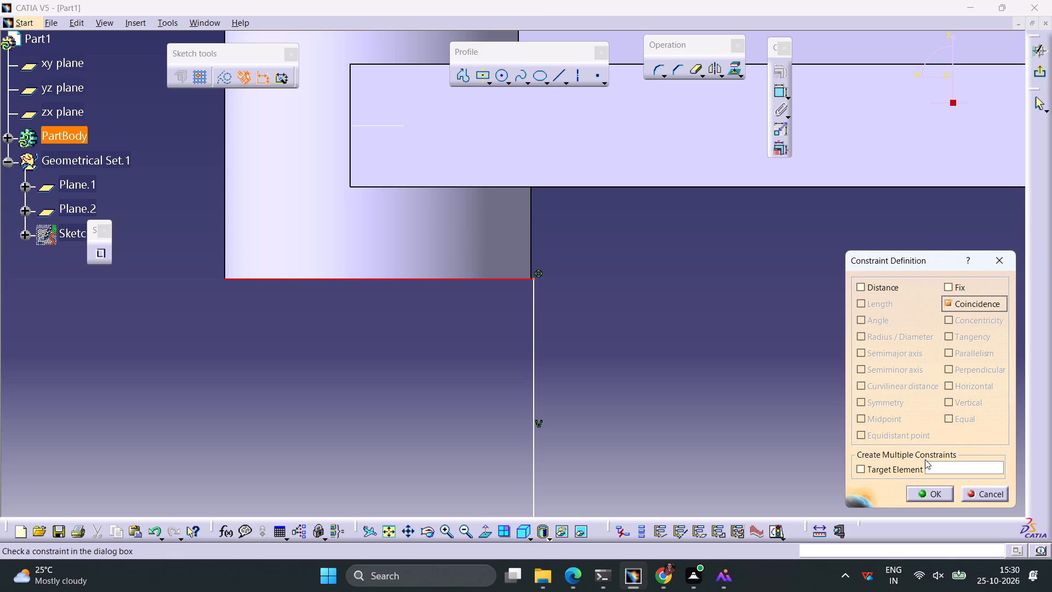
left_click(925, 492)
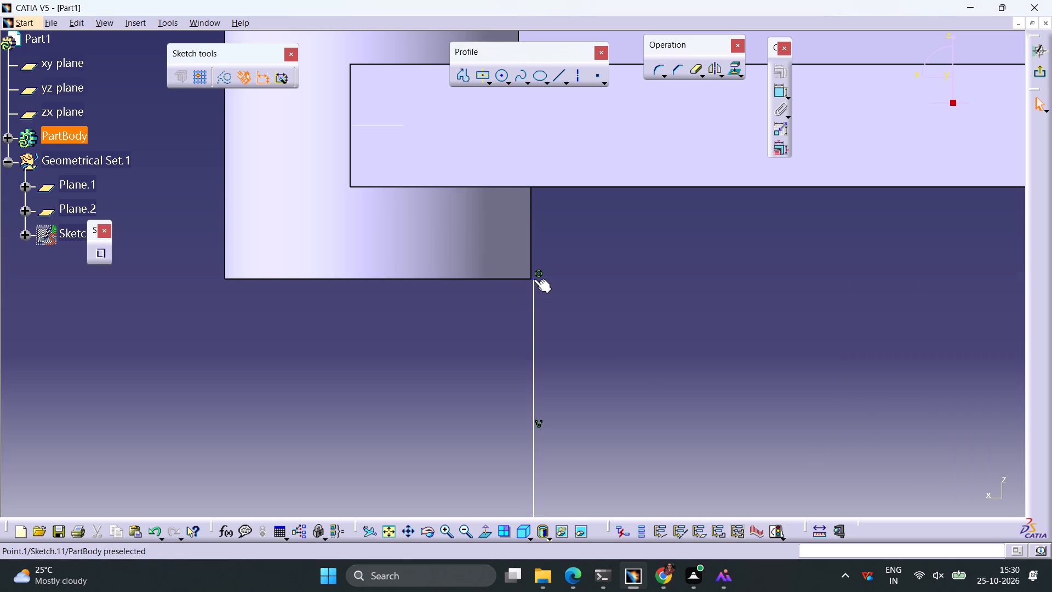
Project the silhouette edges of the upper boss's cylindrical face into the sketch.
left_click(534, 279)
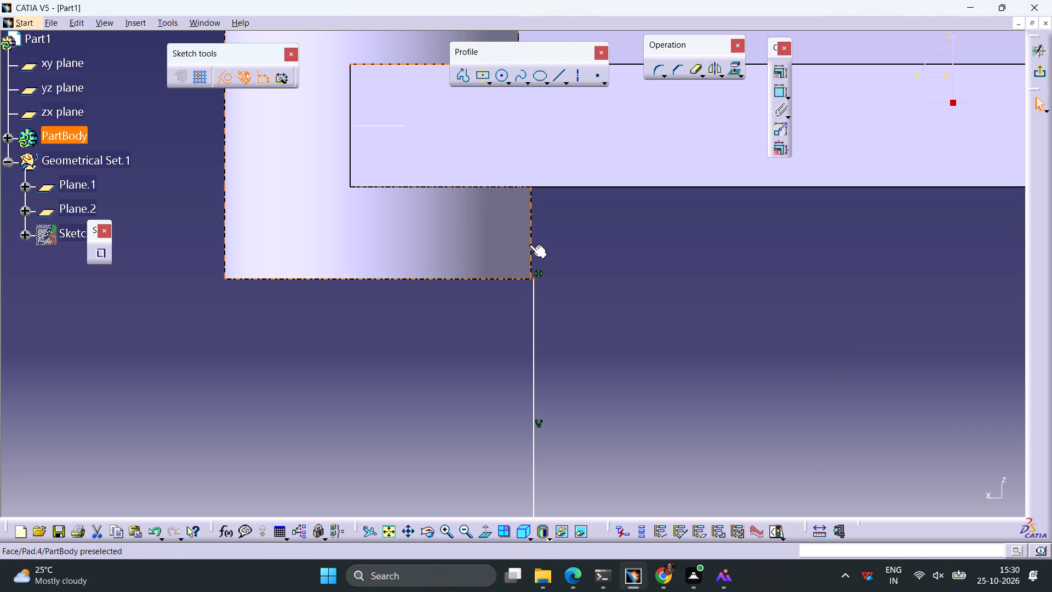
left_click(551, 249)
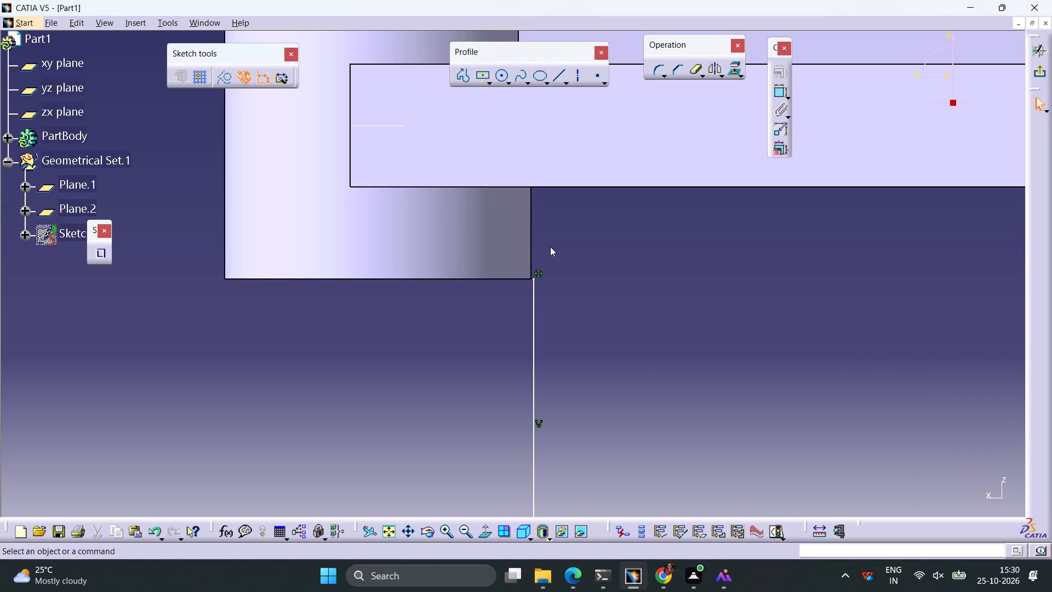
left_click(525, 244)
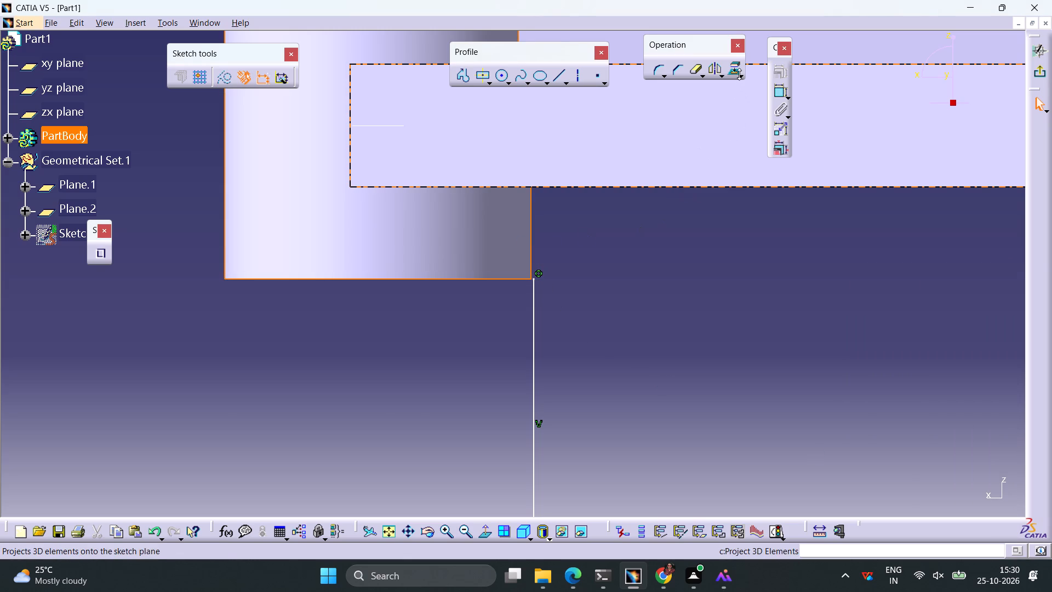
left_click(739, 74)
left_click(800, 89)
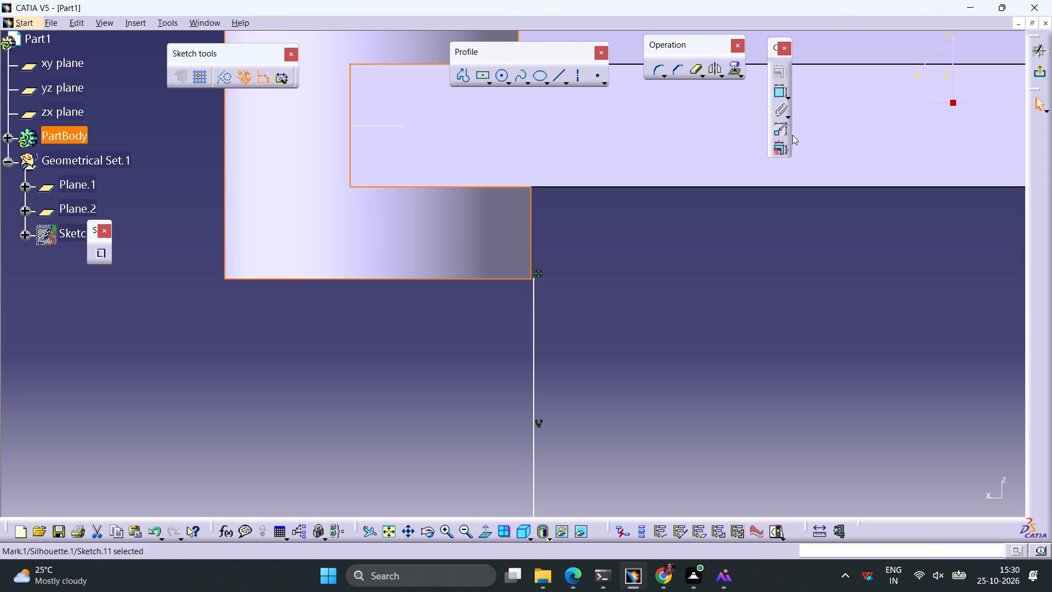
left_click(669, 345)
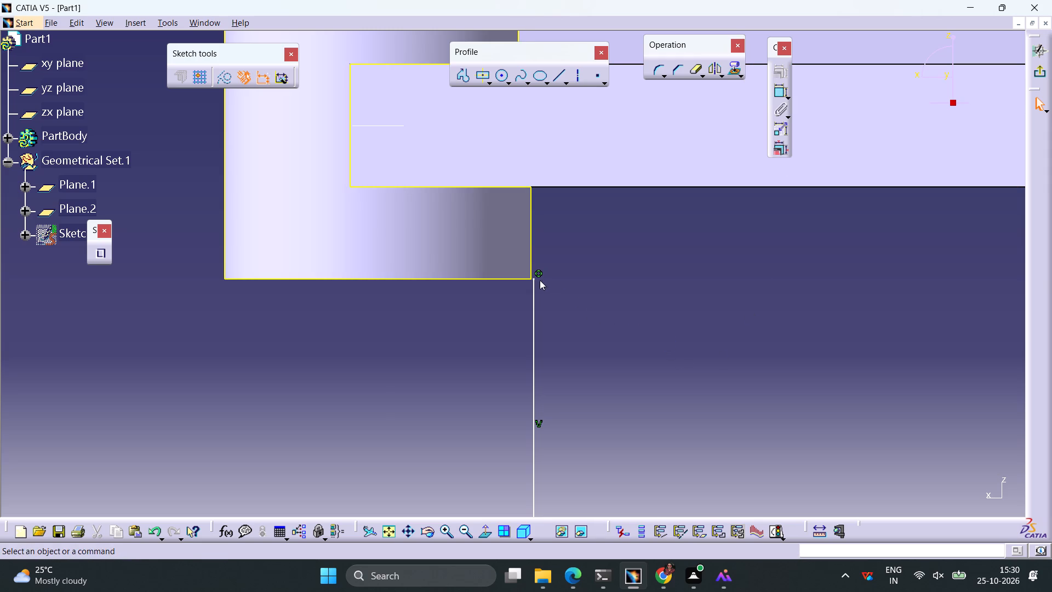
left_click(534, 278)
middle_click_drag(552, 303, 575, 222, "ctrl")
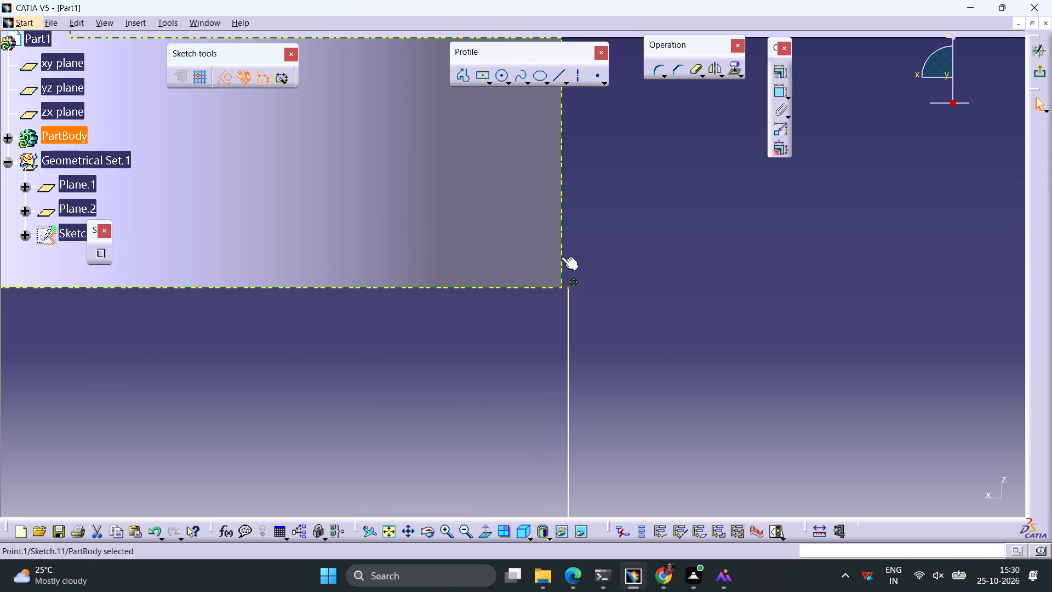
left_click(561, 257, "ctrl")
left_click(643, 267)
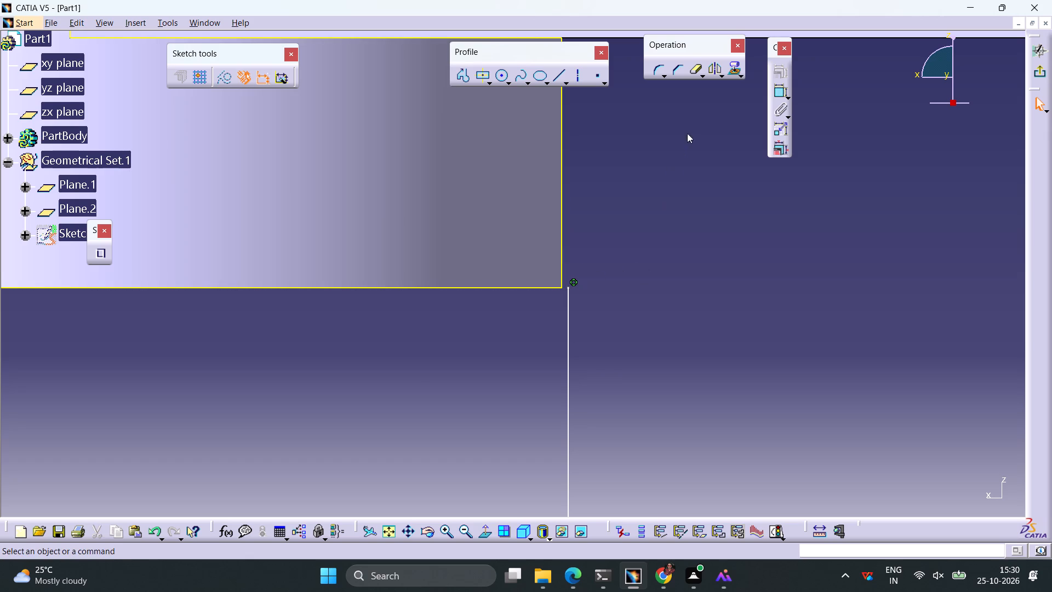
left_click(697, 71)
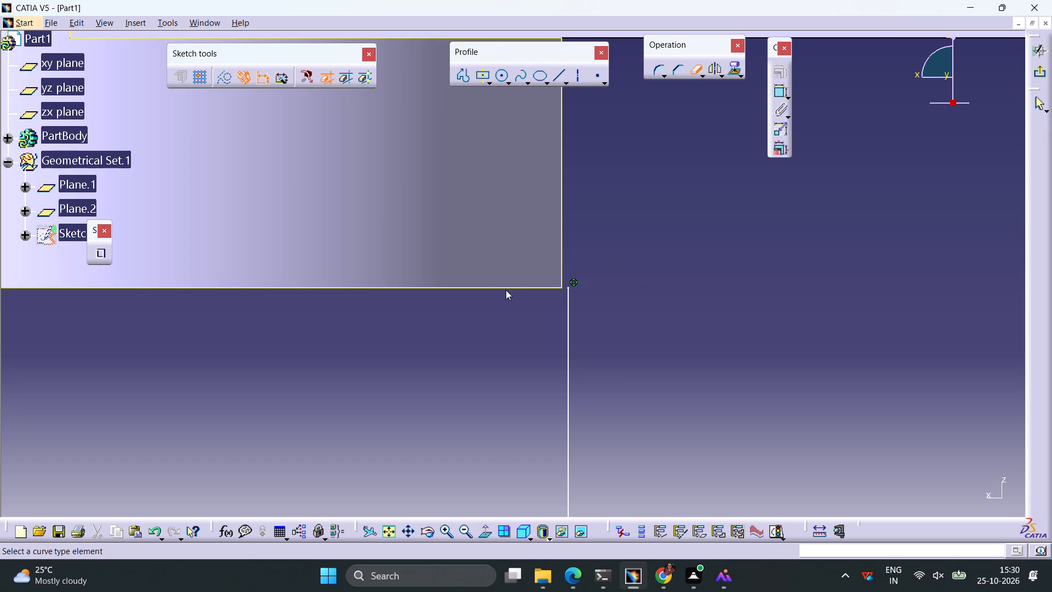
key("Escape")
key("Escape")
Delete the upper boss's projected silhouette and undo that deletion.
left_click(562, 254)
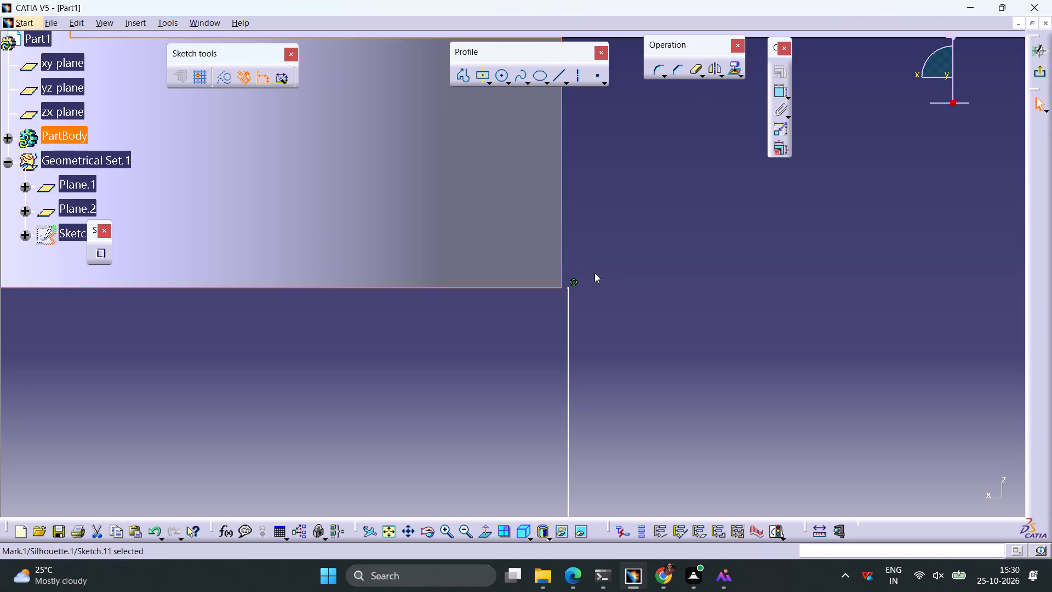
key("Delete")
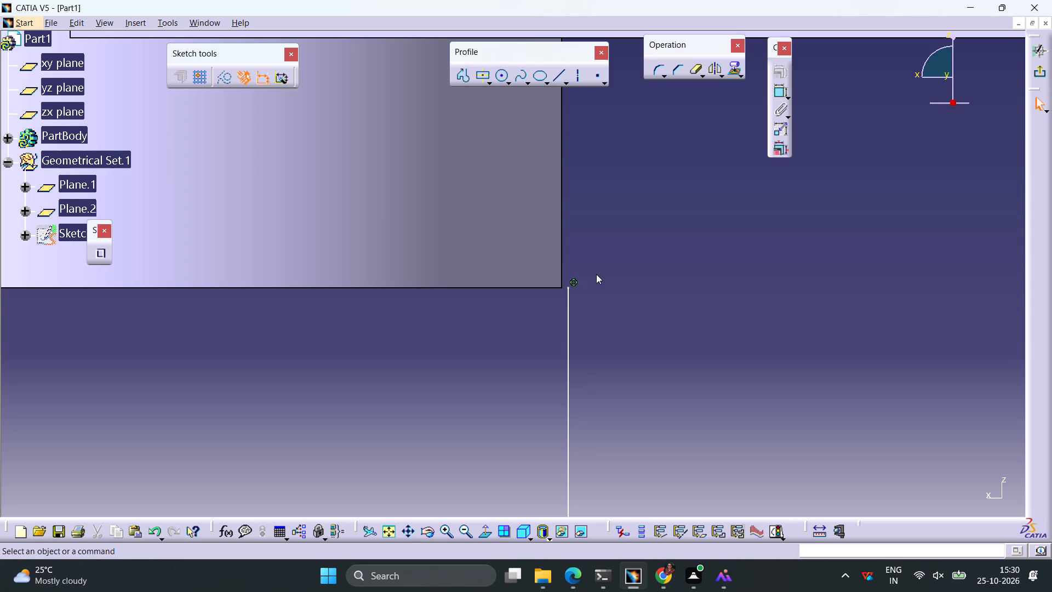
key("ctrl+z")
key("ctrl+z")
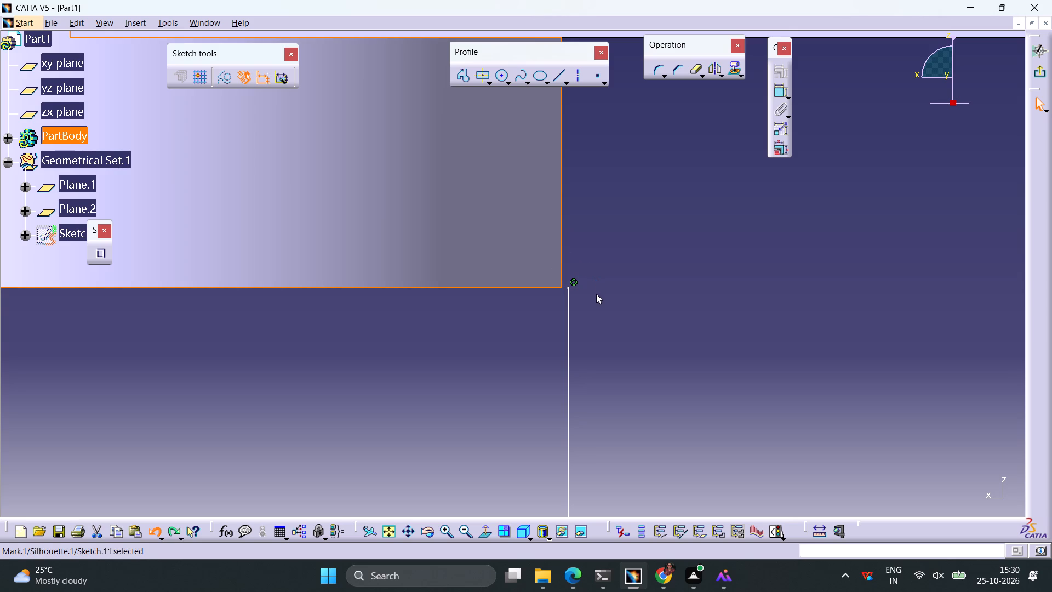
Delete the vertical sketch line spanning the gap between the two bosses.
middle_click_drag(615, 318, 594, 422, "ctrl")
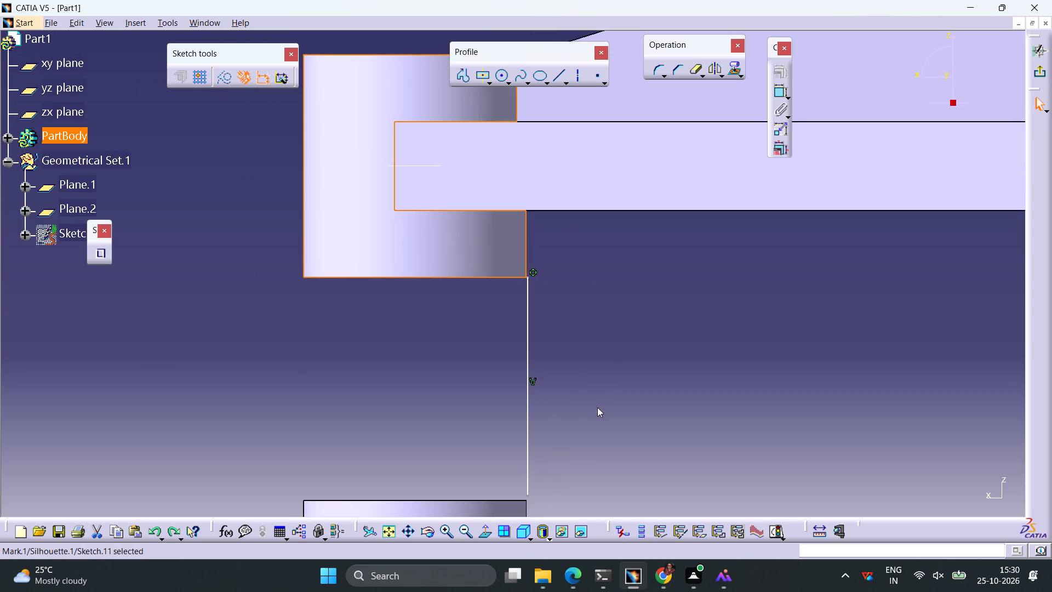
middle_click_drag(608, 391, 610, 299)
left_click(531, 337)
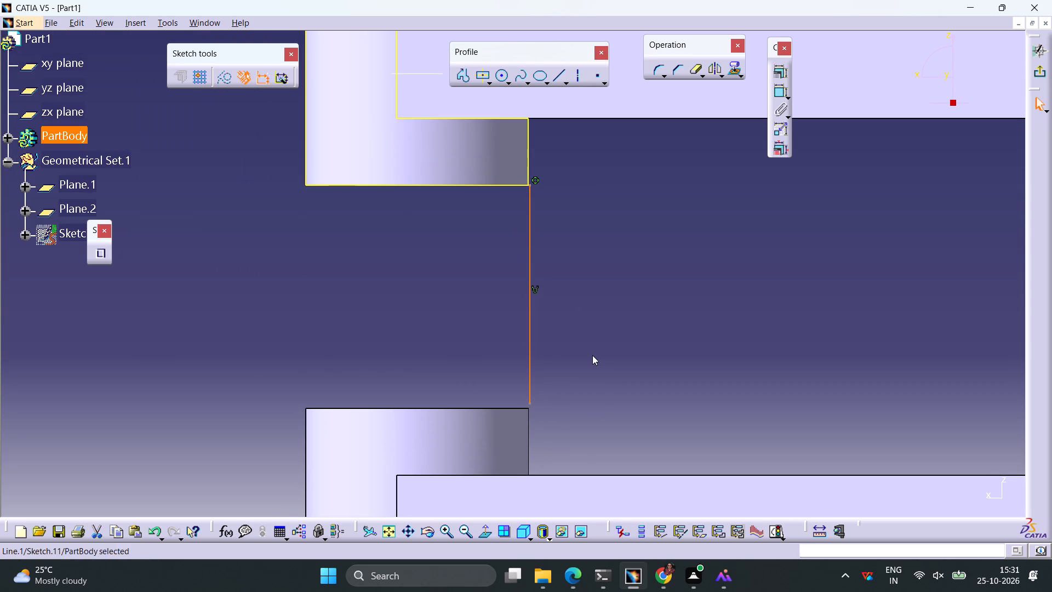
key("Delete")
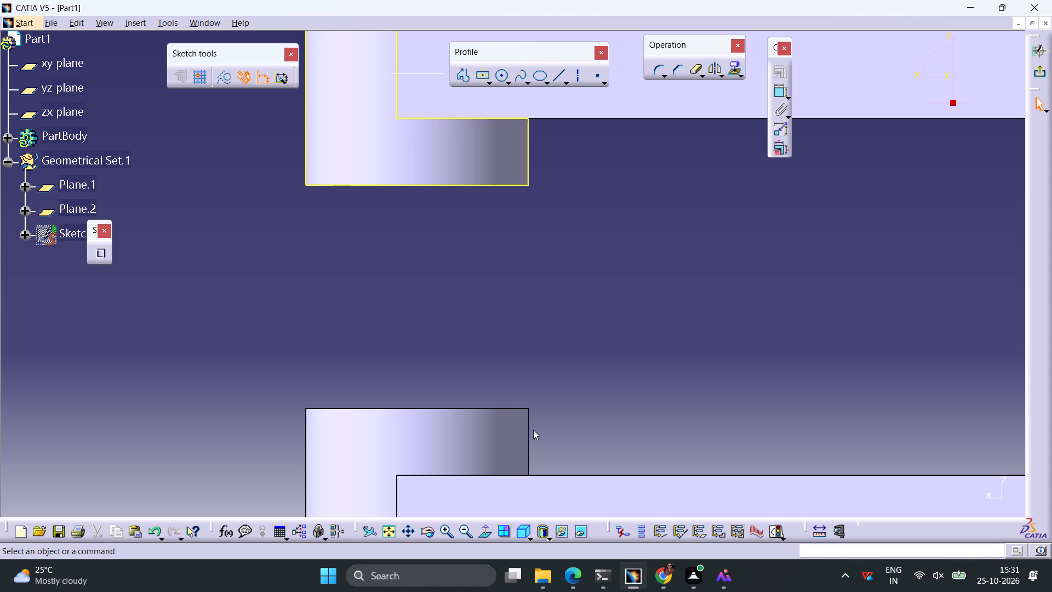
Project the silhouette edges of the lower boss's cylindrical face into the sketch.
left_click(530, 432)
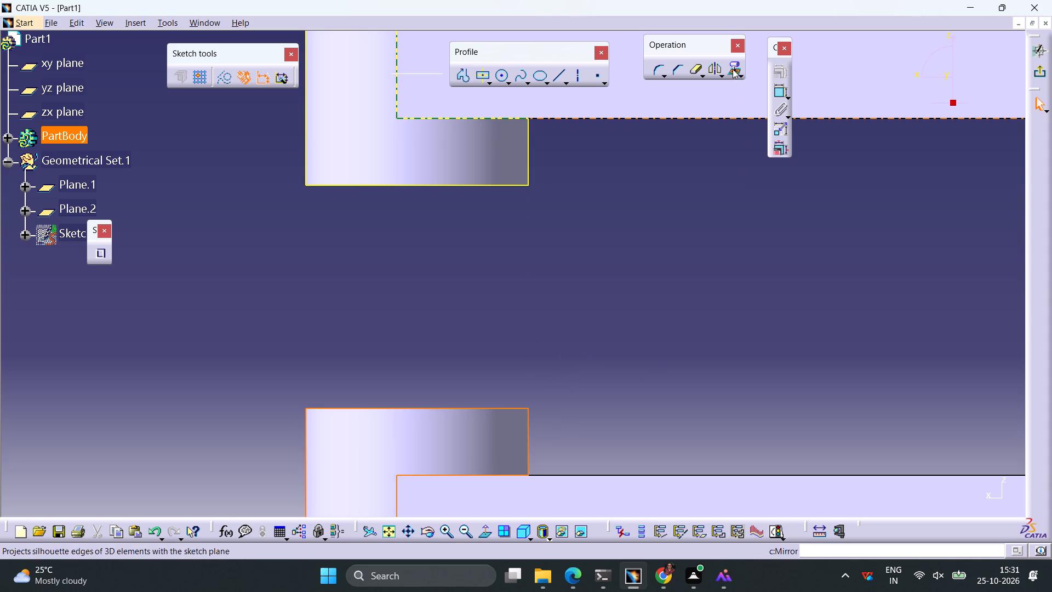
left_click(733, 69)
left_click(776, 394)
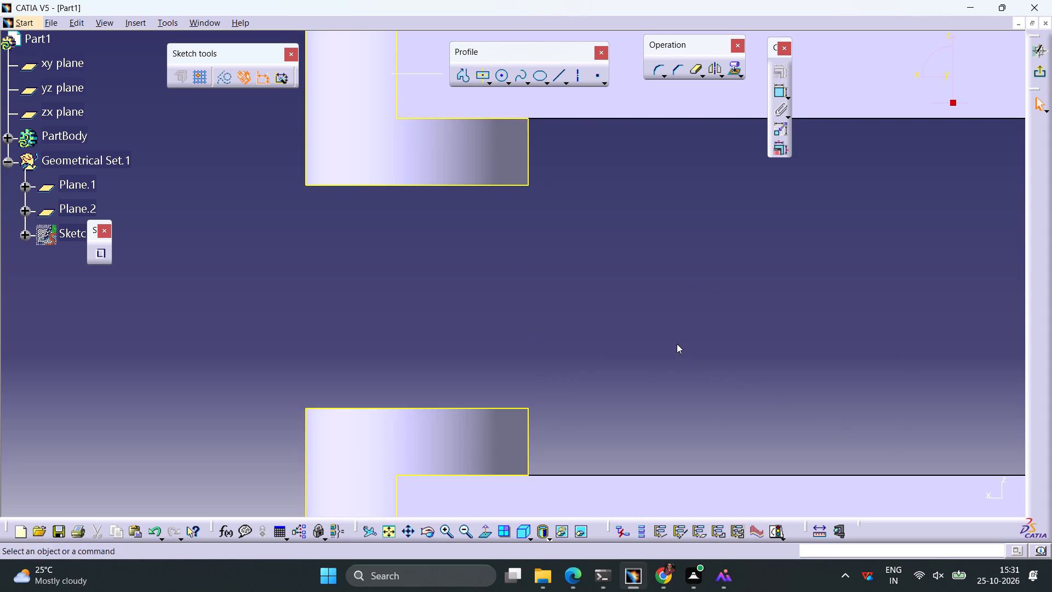
Project the facing inner edges of both arms and the channel's vertical edge between them into the sketch.
middle_click_drag(677, 344, 654, 391, "ctrl")
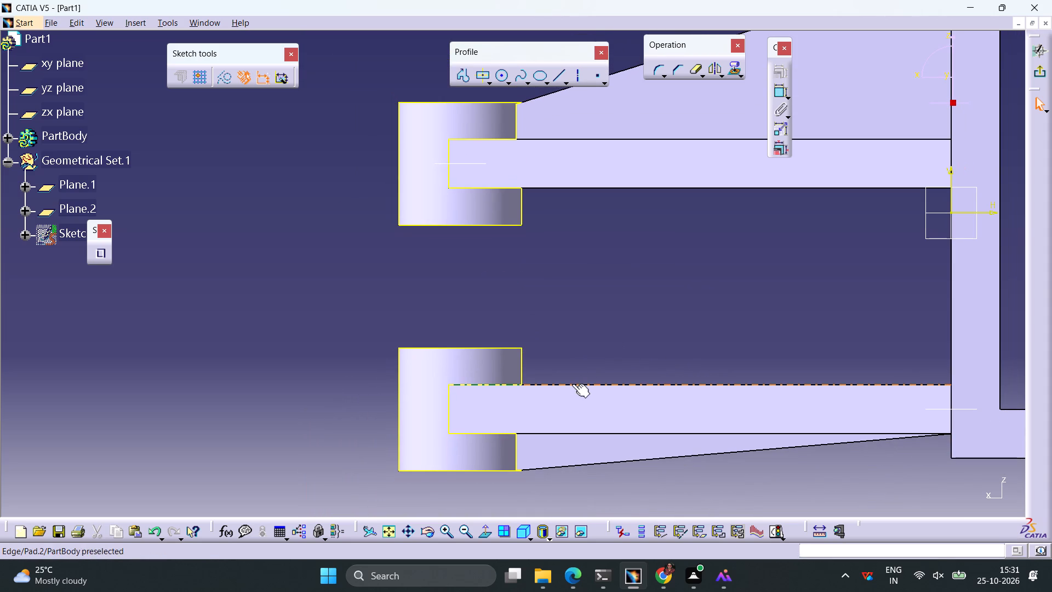
left_click(572, 384)
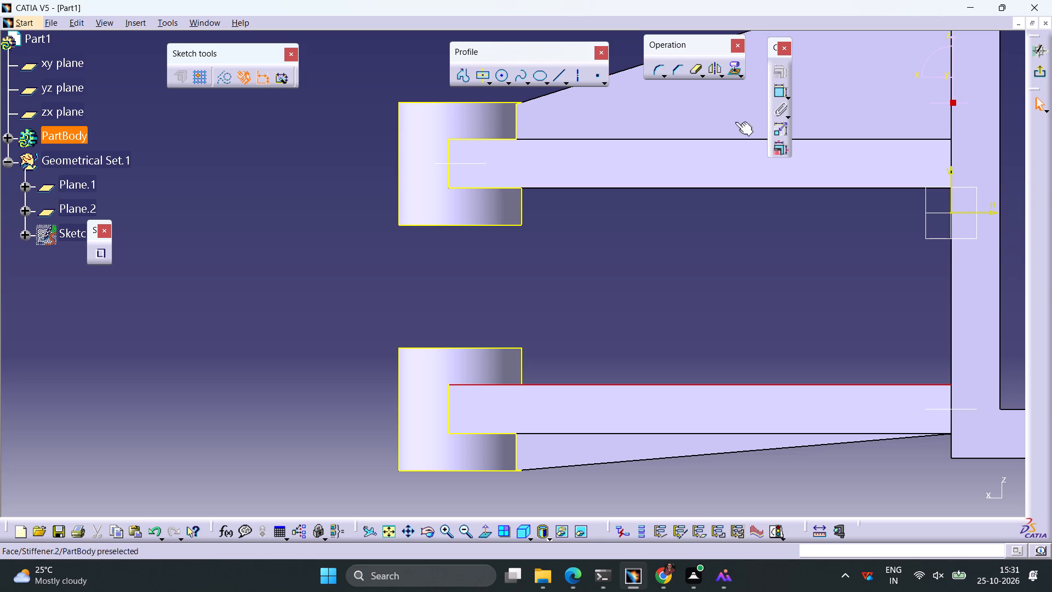
left_click(742, 73)
left_click(762, 90)
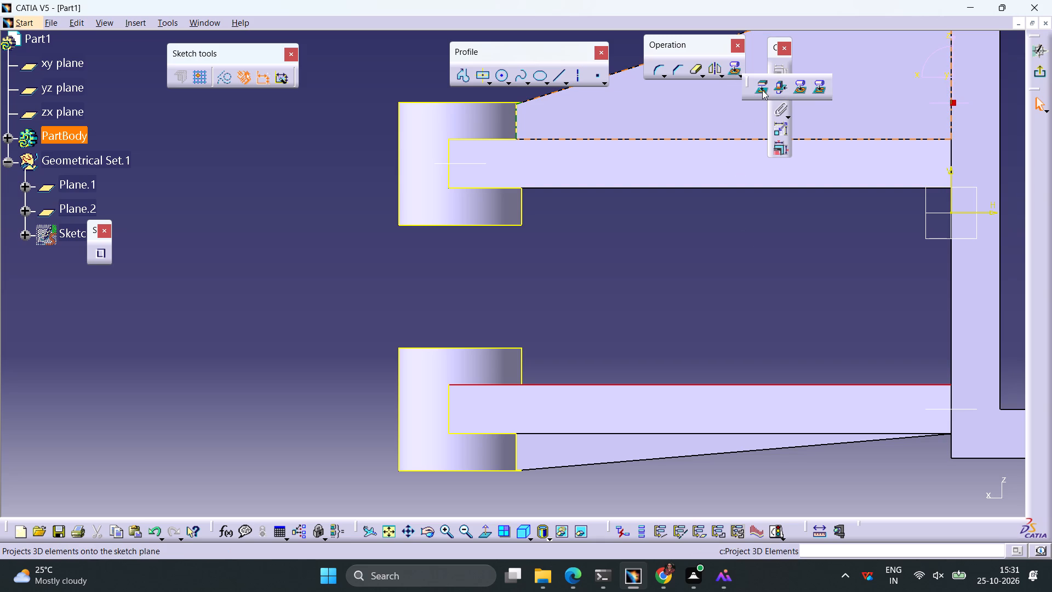
left_click(950, 351)
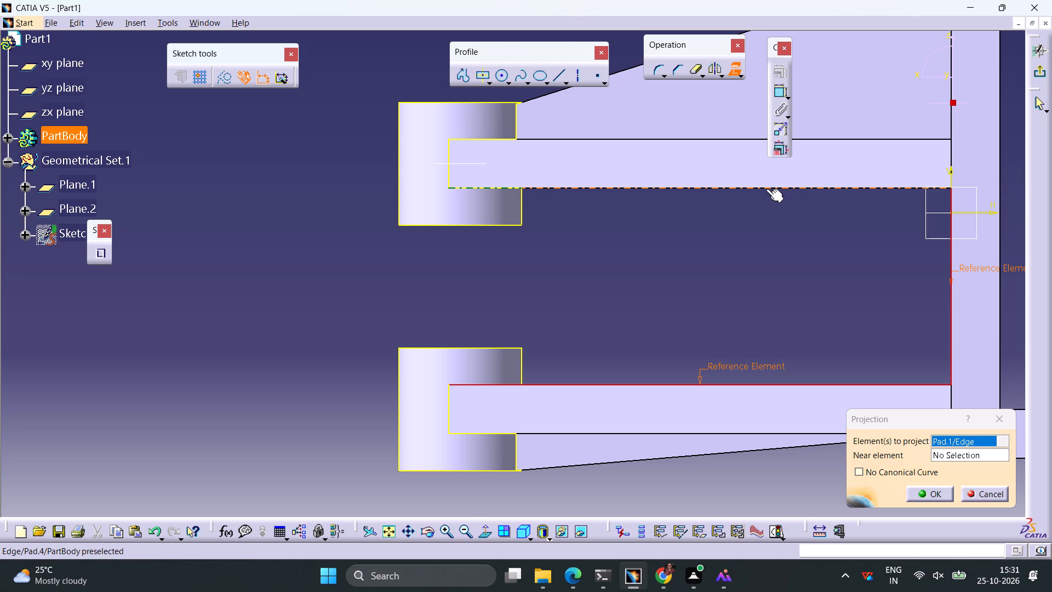
left_click(766, 189)
left_click(931, 491)
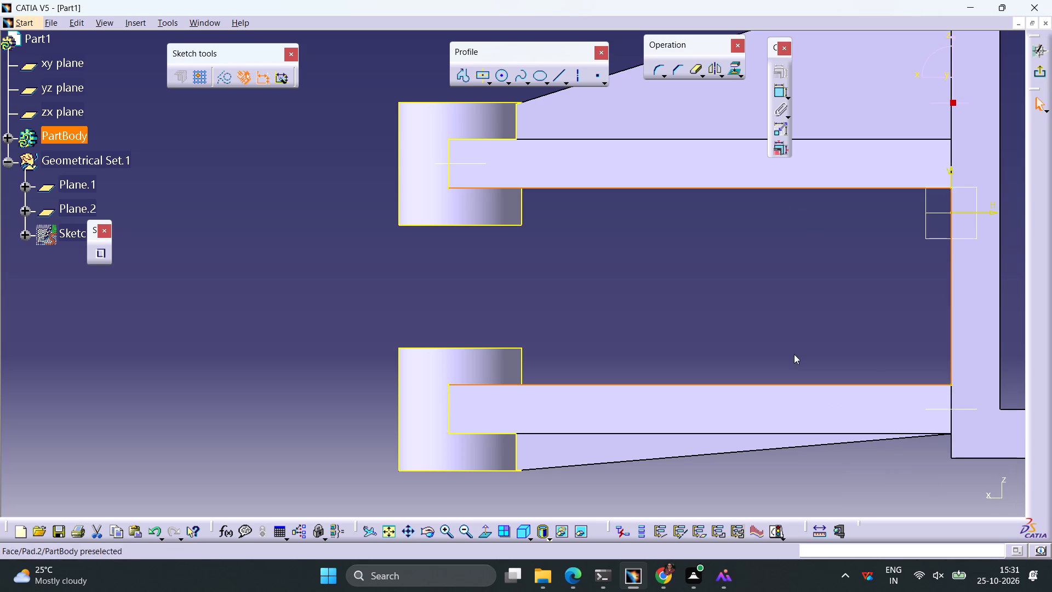
left_click(716, 300)
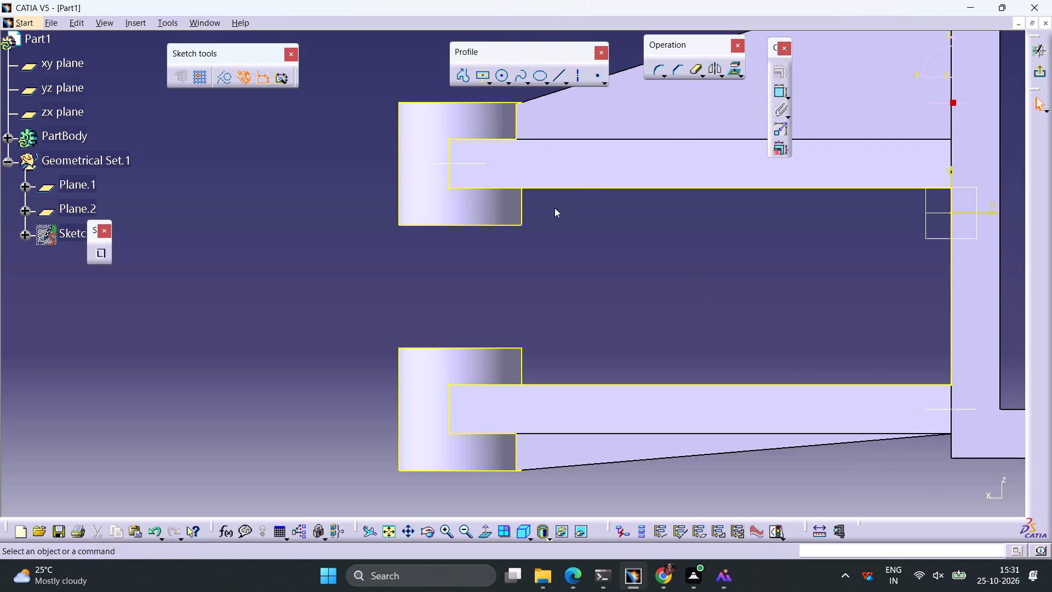
Delete the projected silhouettes of the upper and lower bosses from the sketch.
left_click(495, 225)
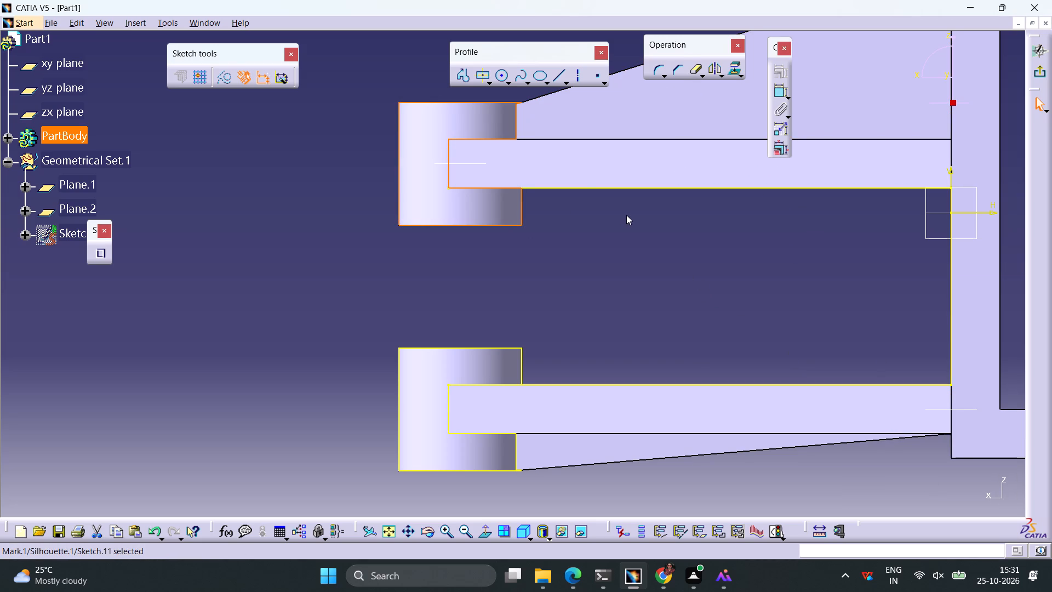
key("Delete")
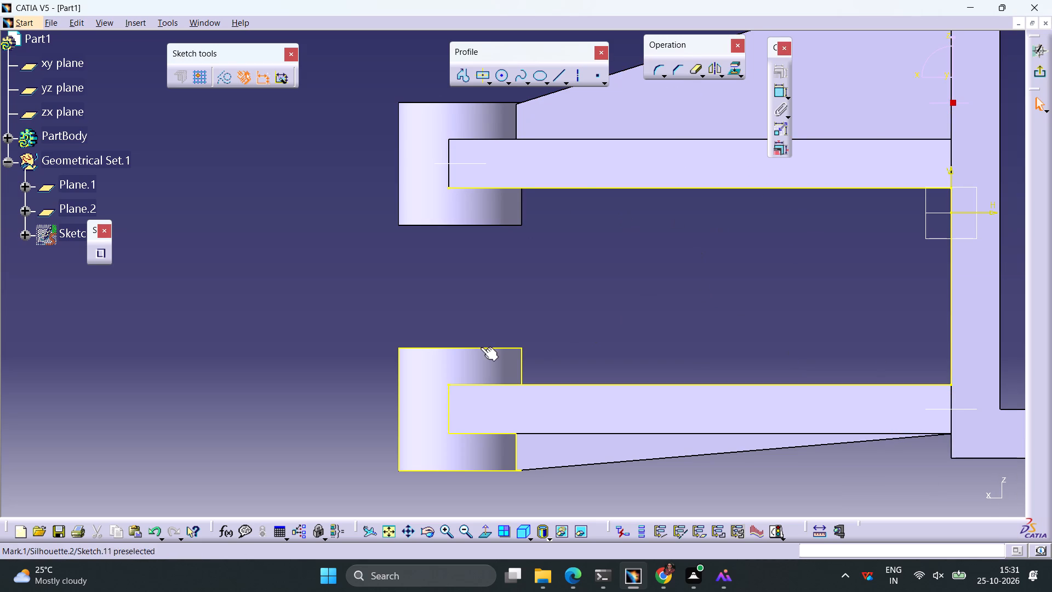
left_click(481, 347)
key("Delete")
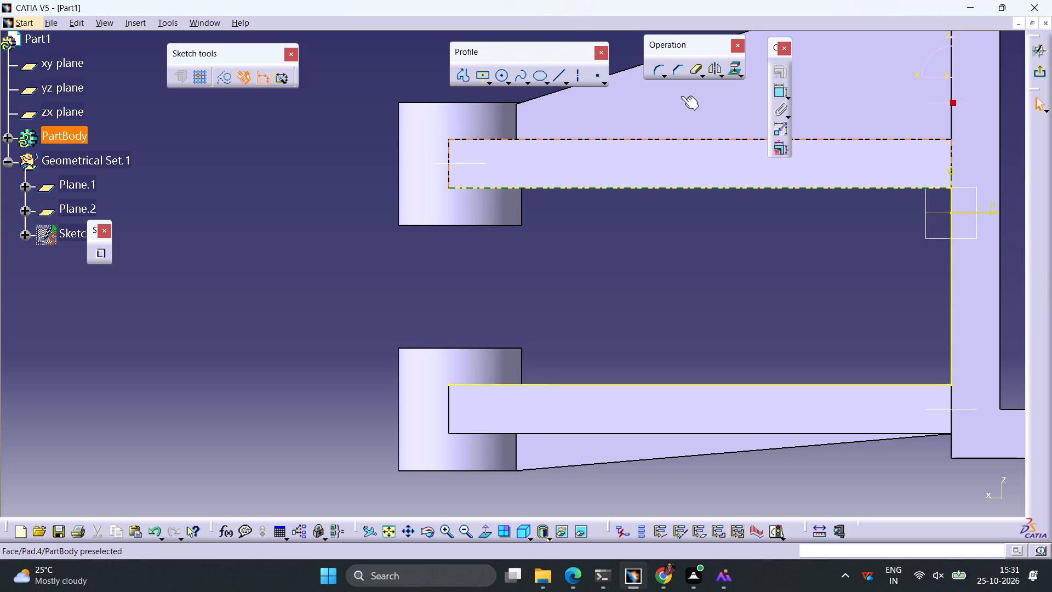
Draw a vertical line at about H -70 mm from the upper arm's projected edge to the lower arm's projected edge.
left_click(557, 79)
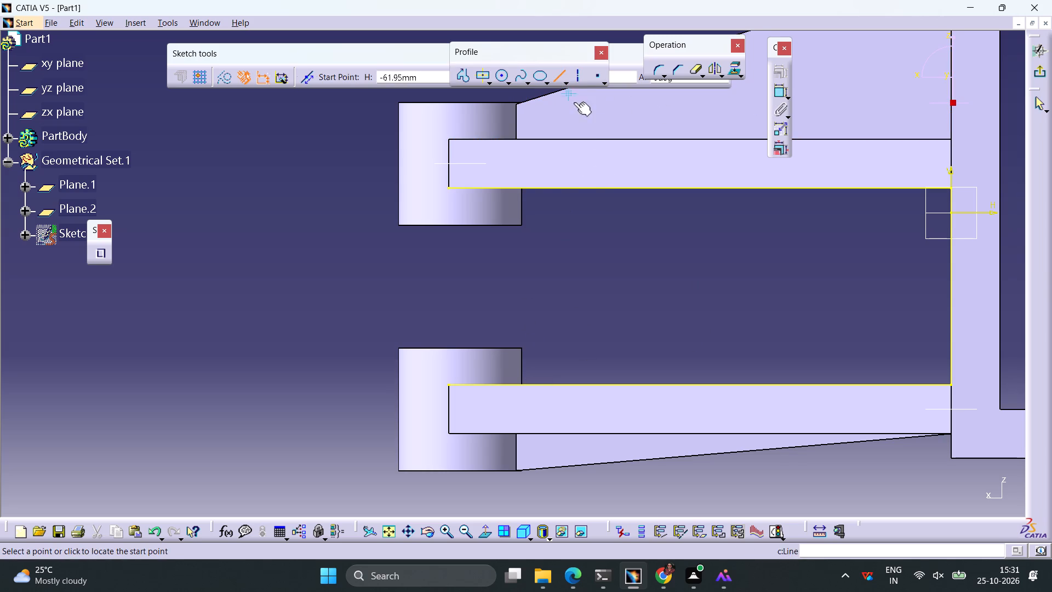
left_click(521, 189)
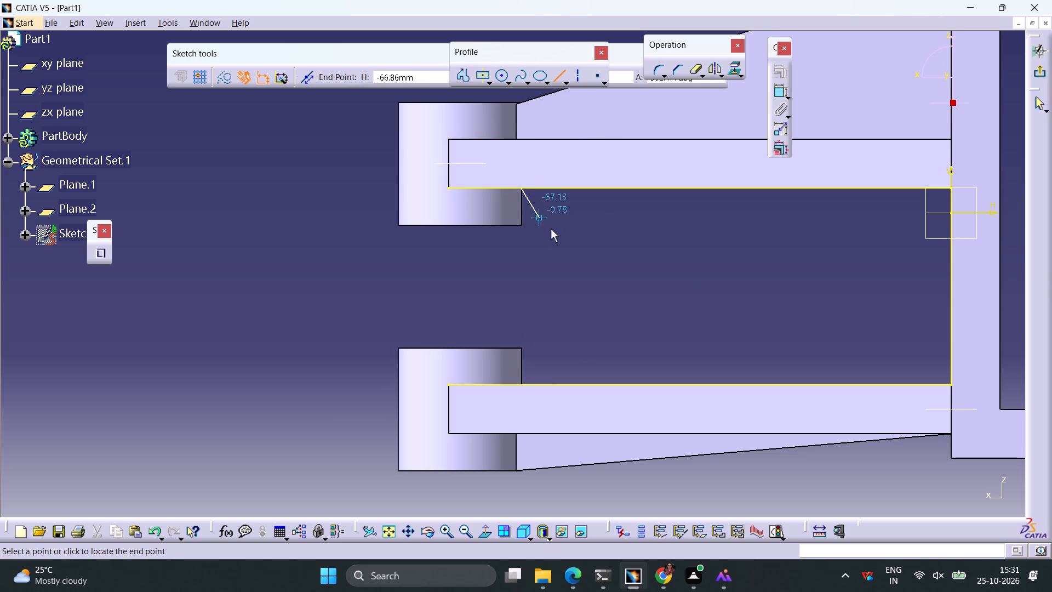
left_click(520, 384)
left_click(552, 331)
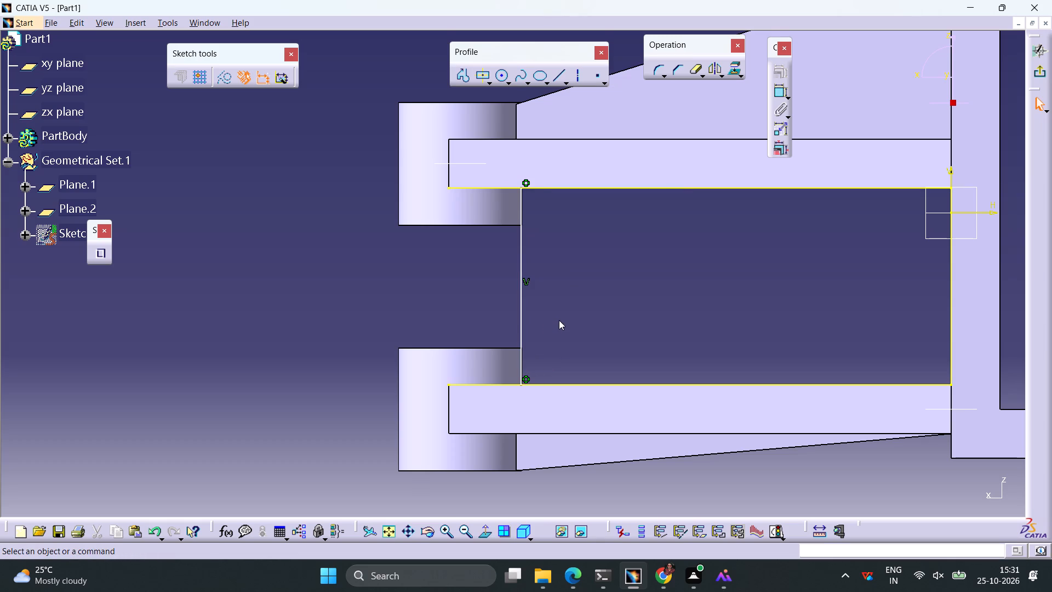
Constrain the vertical line to 70 mm from the channel's projected vertical edge.
left_click(522, 305)
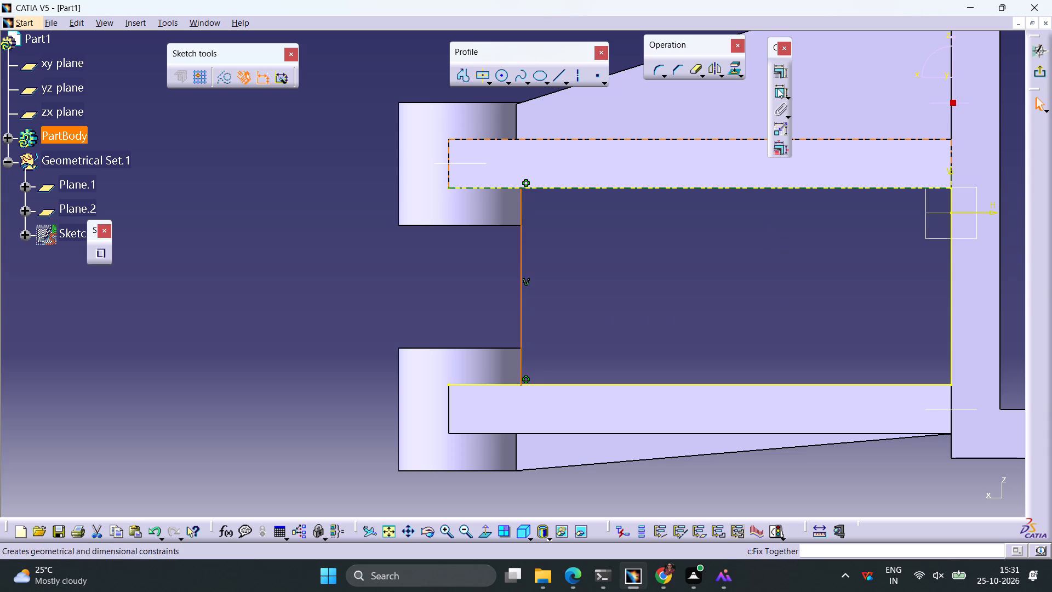
left_click(777, 88)
left_click(950, 314)
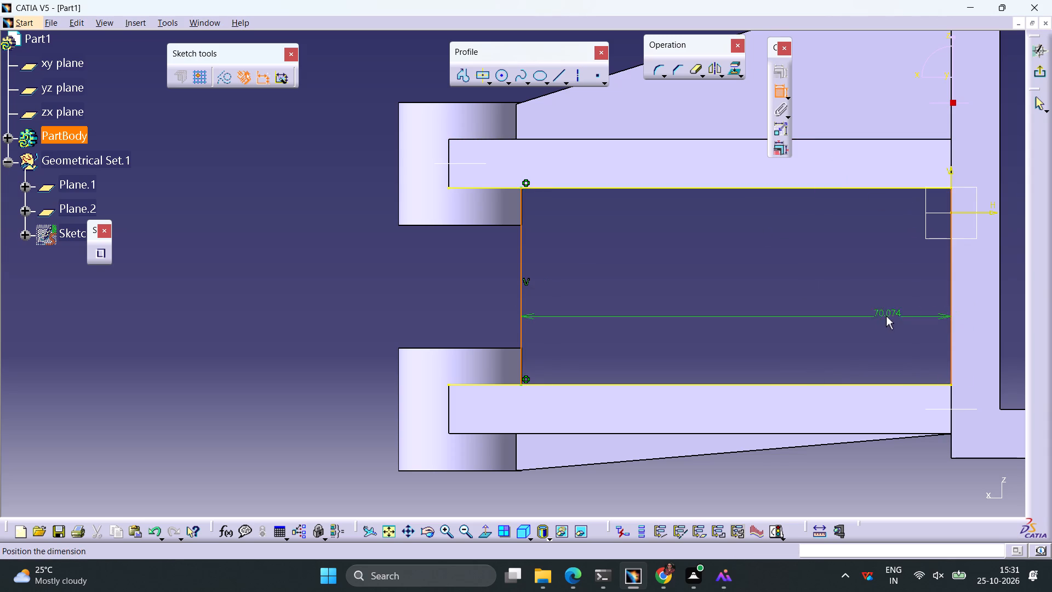
left_click(788, 343)
double_click(790, 338)
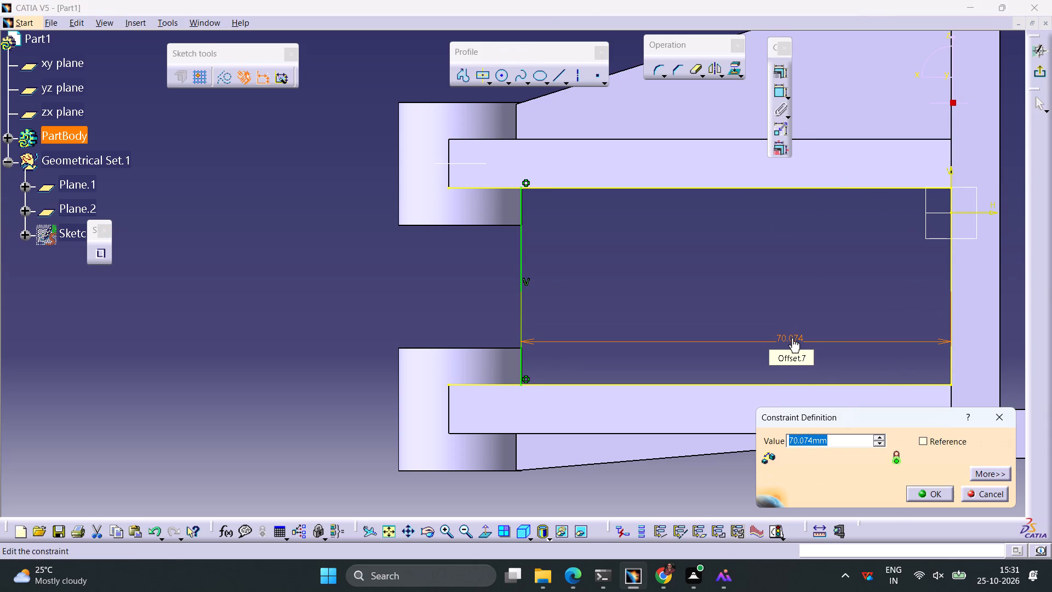
type("70")
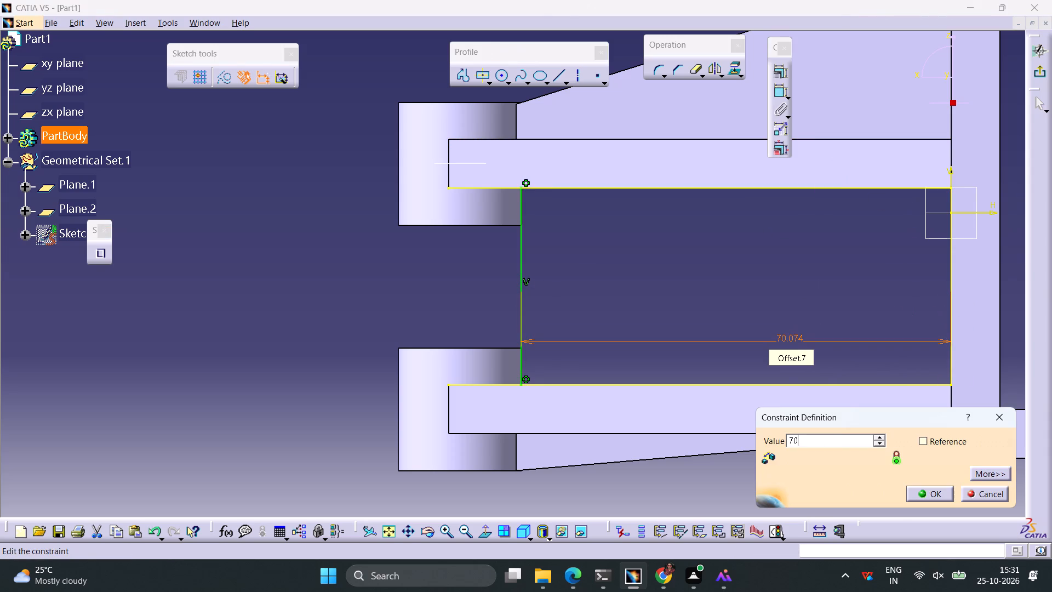
key("Return")
left_click(693, 226)
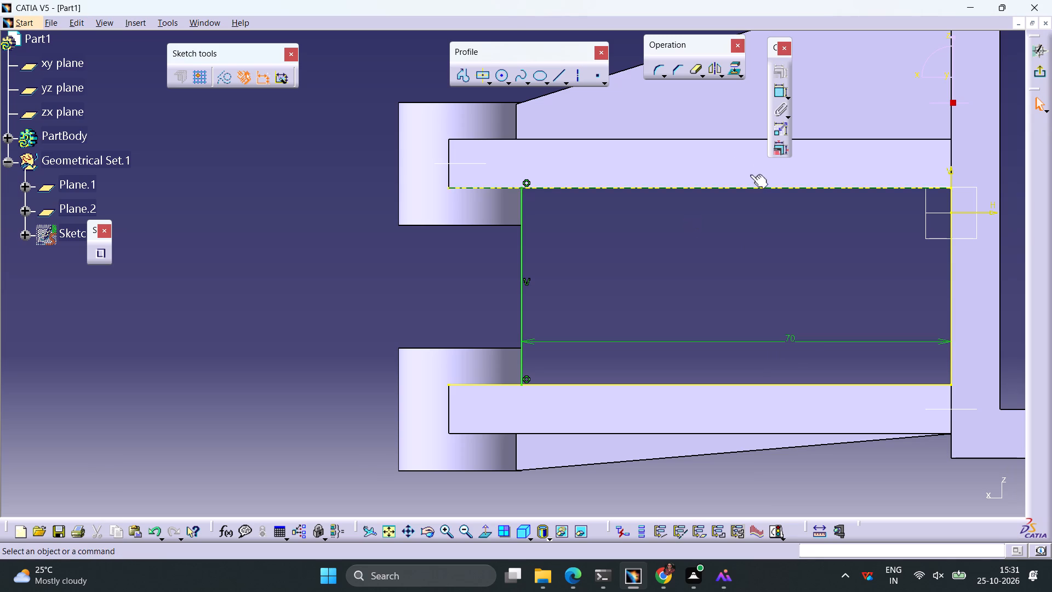
Quick Trim both projected arm edges where they extend past the vertical line into the bosses, and exit the sketch.
left_click(695, 71)
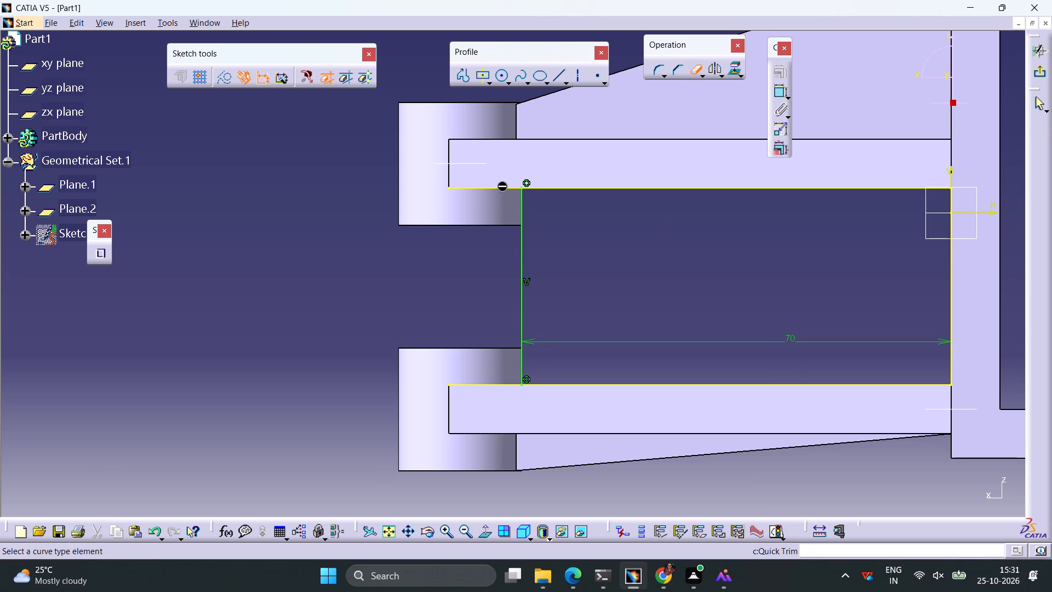
left_click(498, 187)
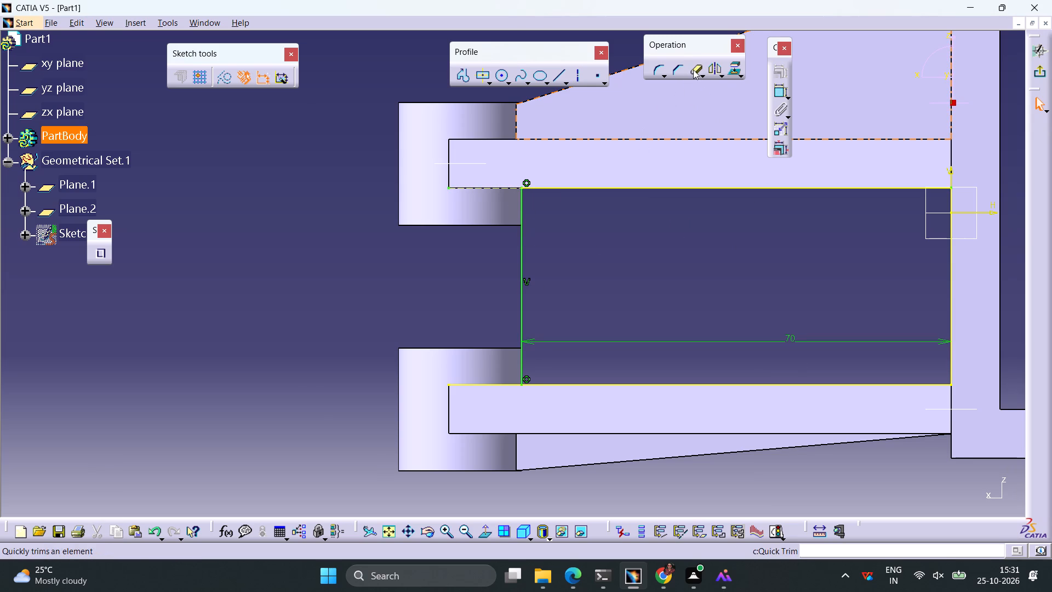
left_click(695, 69)
left_click(496, 382)
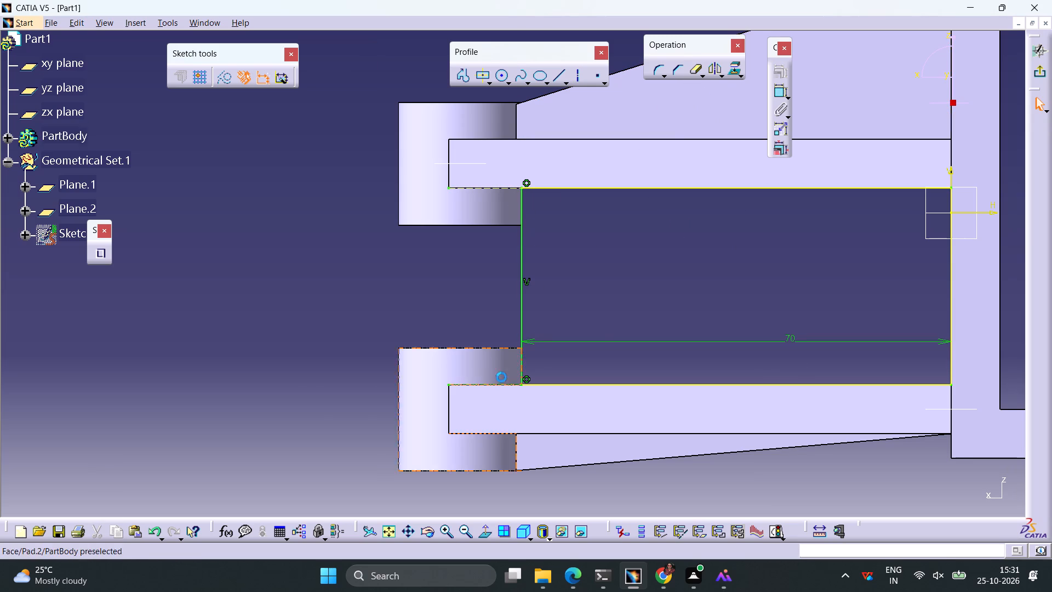
middle_click_drag(632, 291, 632, 311, "ctrl")
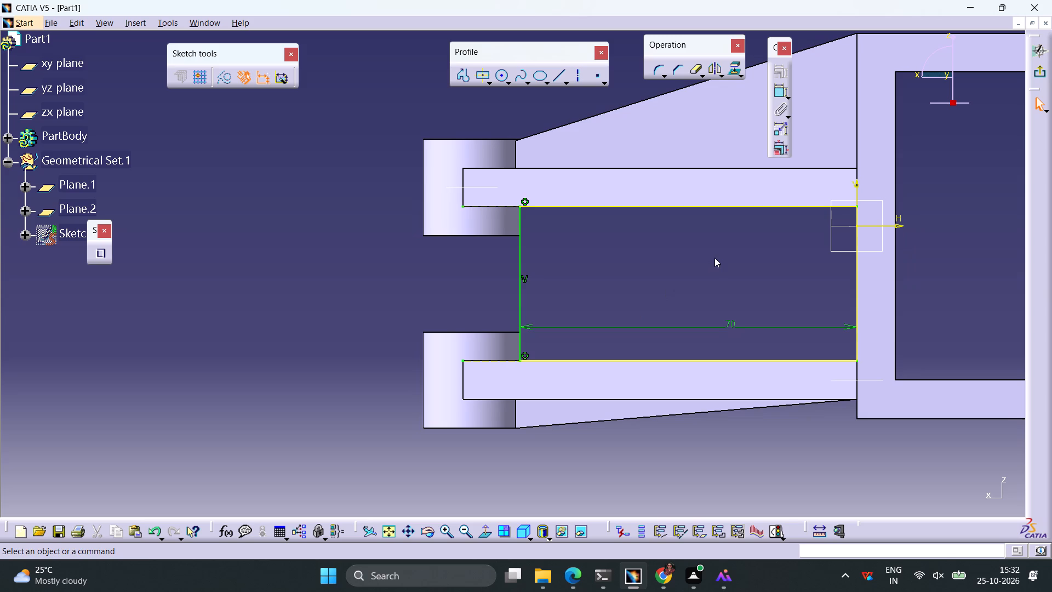
left_click(1040, 71)
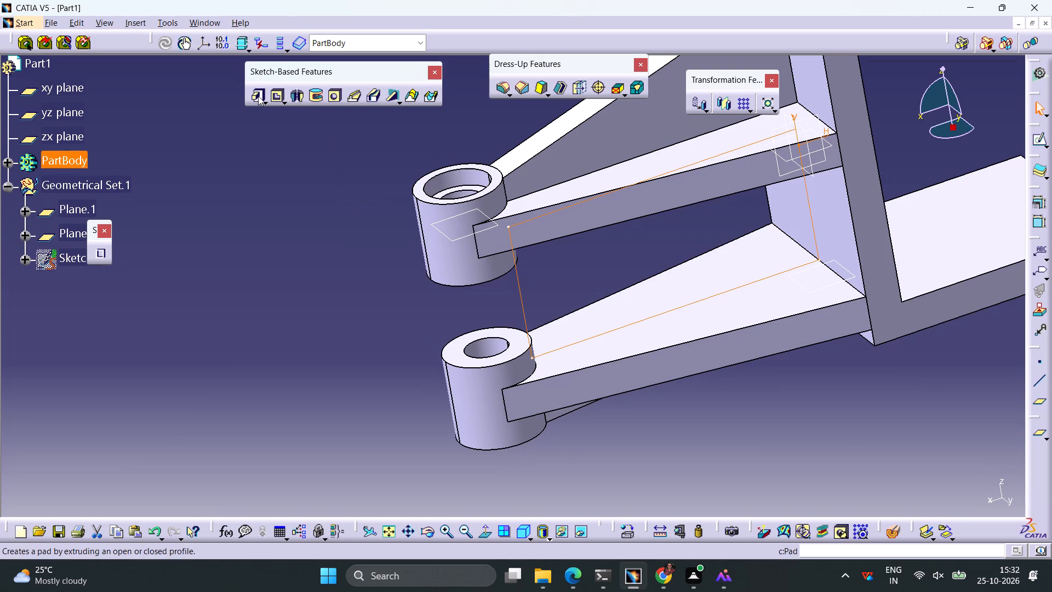
Pad the closed profile between the arms with a length of 4 mm and mirrored extent.
left_click(258, 96)
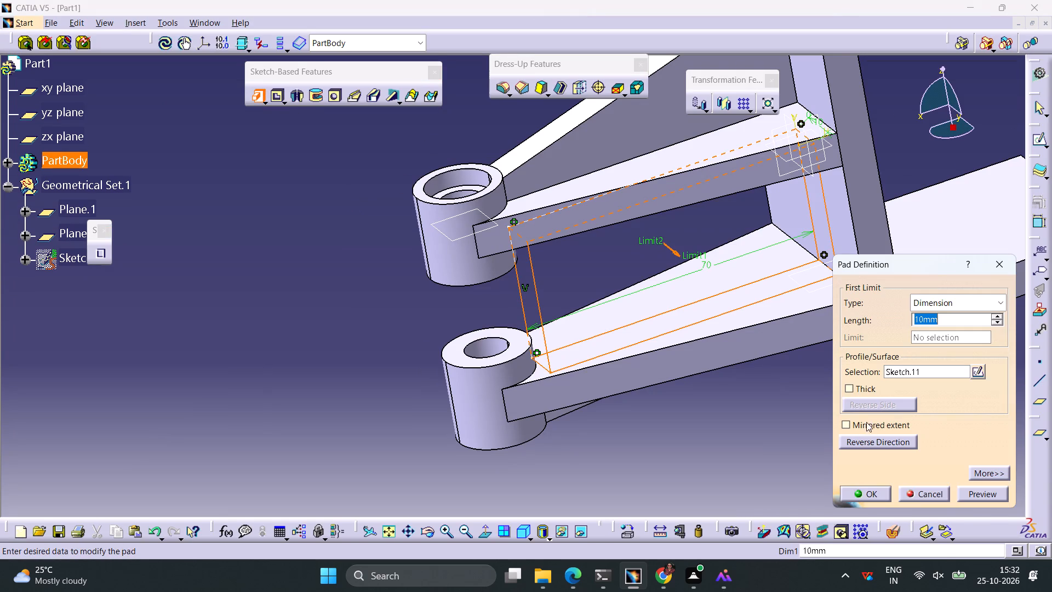
left_click(862, 425)
left_click_drag(949, 321, 856, 321)
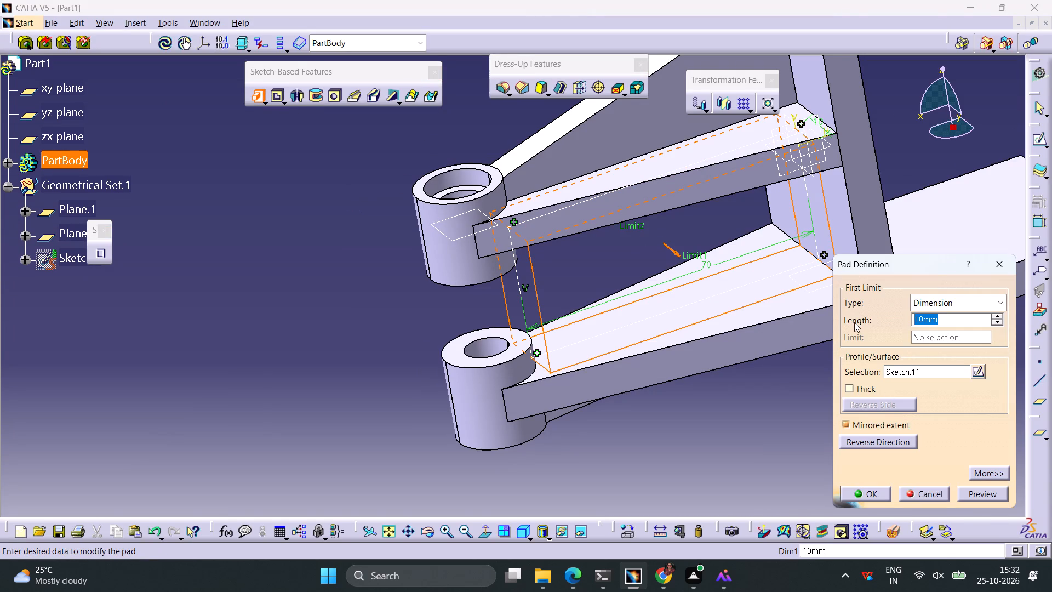
key("4")
key("Return")
left_click(718, 428)
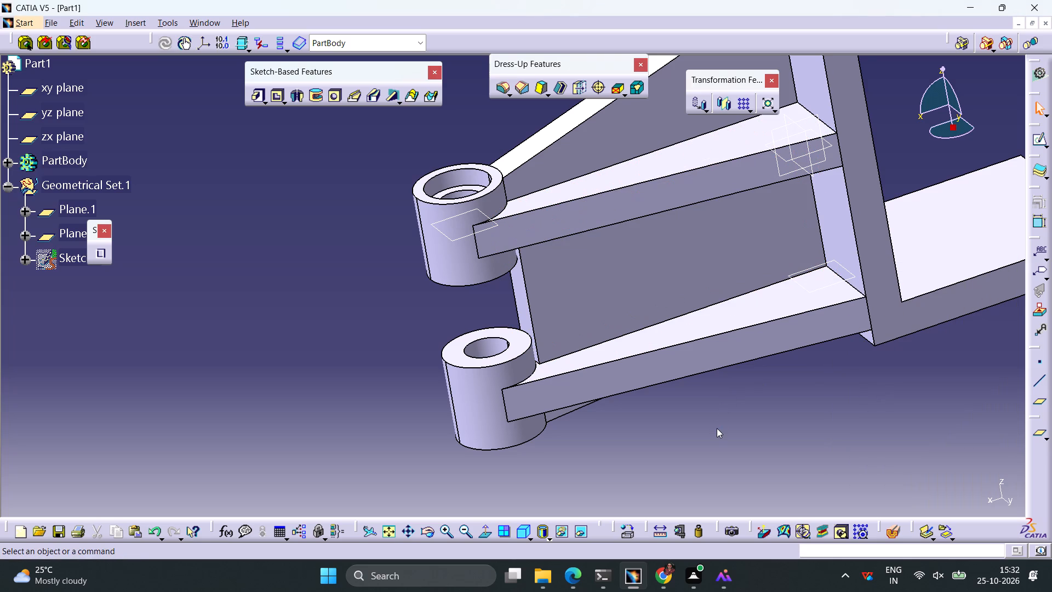
Start a sketch on the new web's face and draw a vertical line about 16 mm long between the two arms.
left_click(641, 300)
left_click(1037, 139)
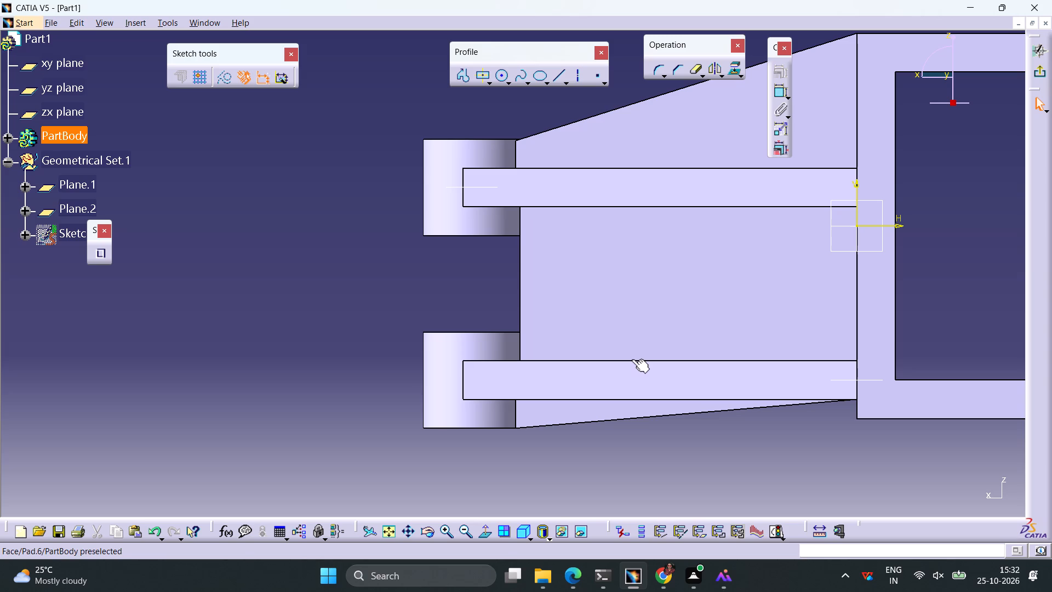
left_click(554, 77)
left_click(734, 237)
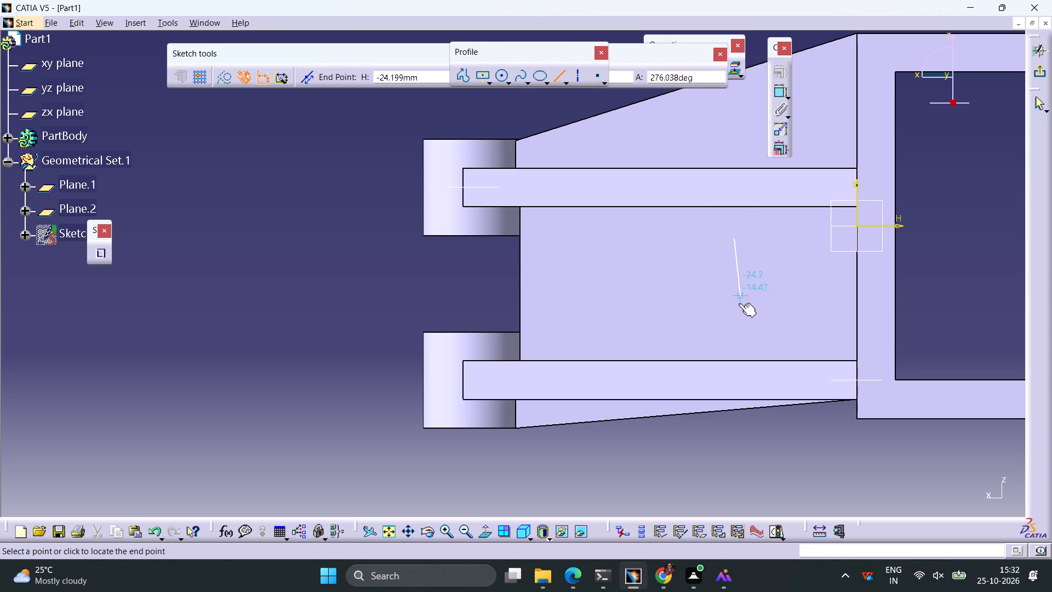
left_click(734, 317)
left_click(789, 268)
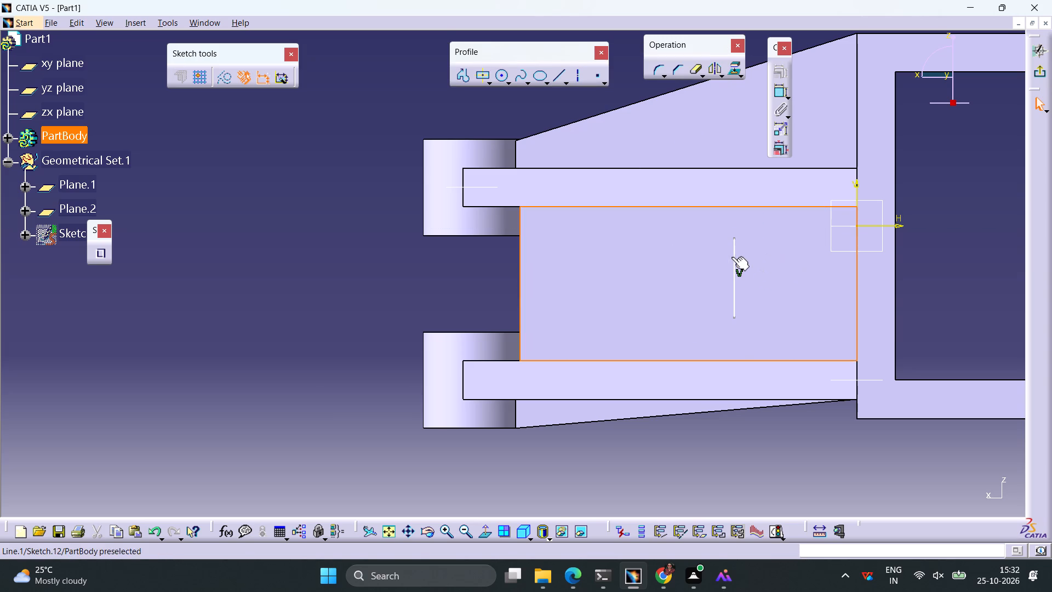
Constrain the vertical line to 30 mm from the channel's outer vertical edge.
left_click(731, 257)
left_click(780, 93)
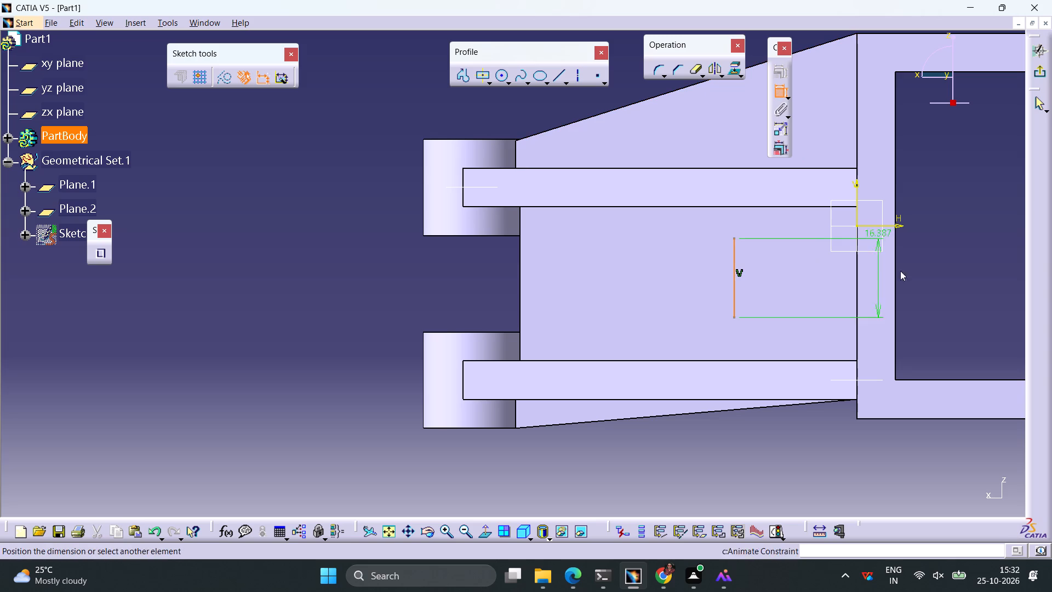
left_click(856, 297)
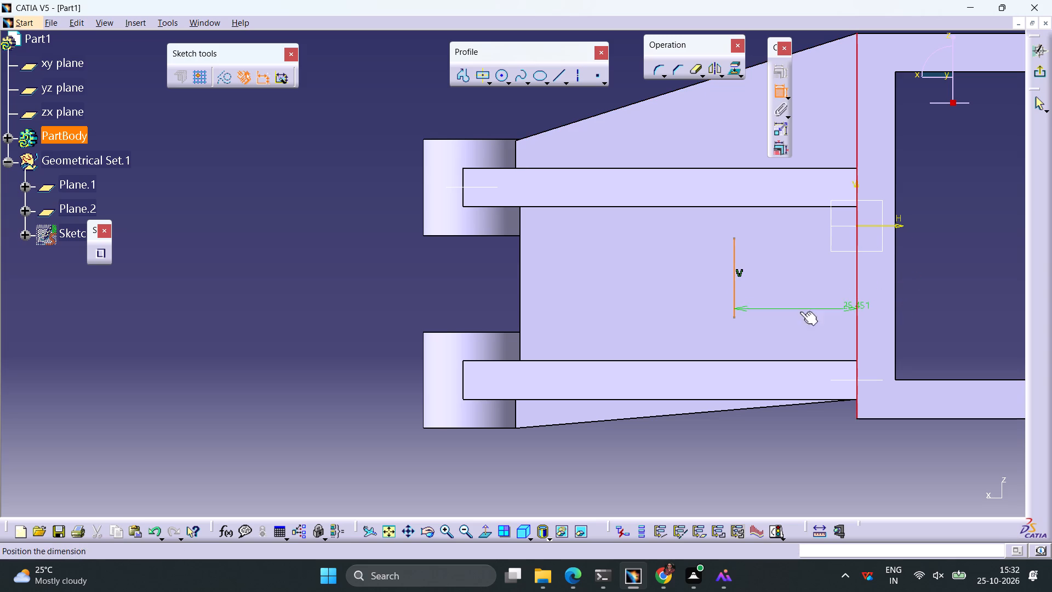
left_click(802, 312)
double_click(848, 310)
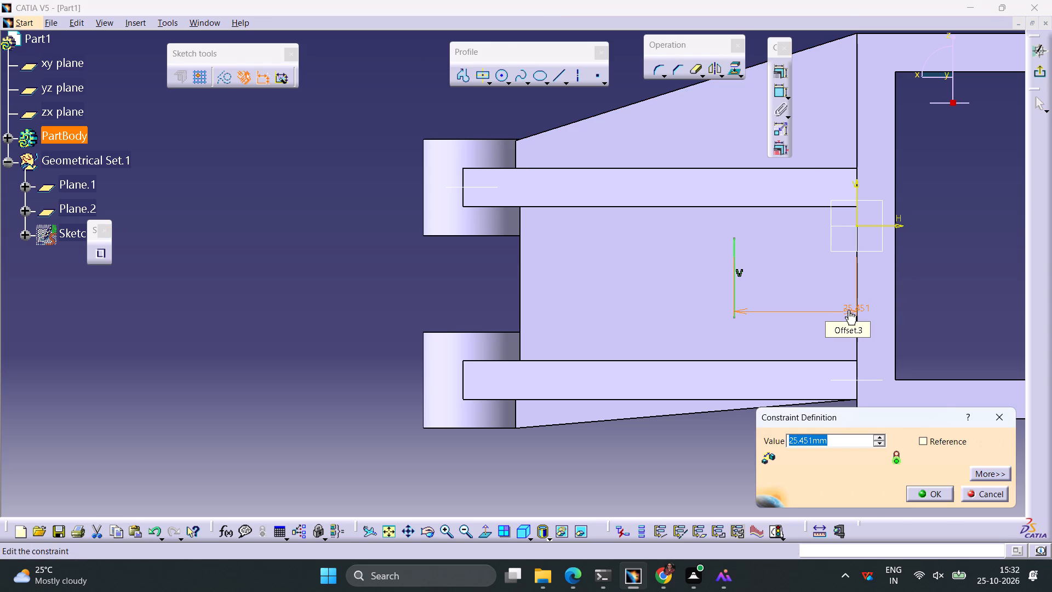
type("30")
key("Return")
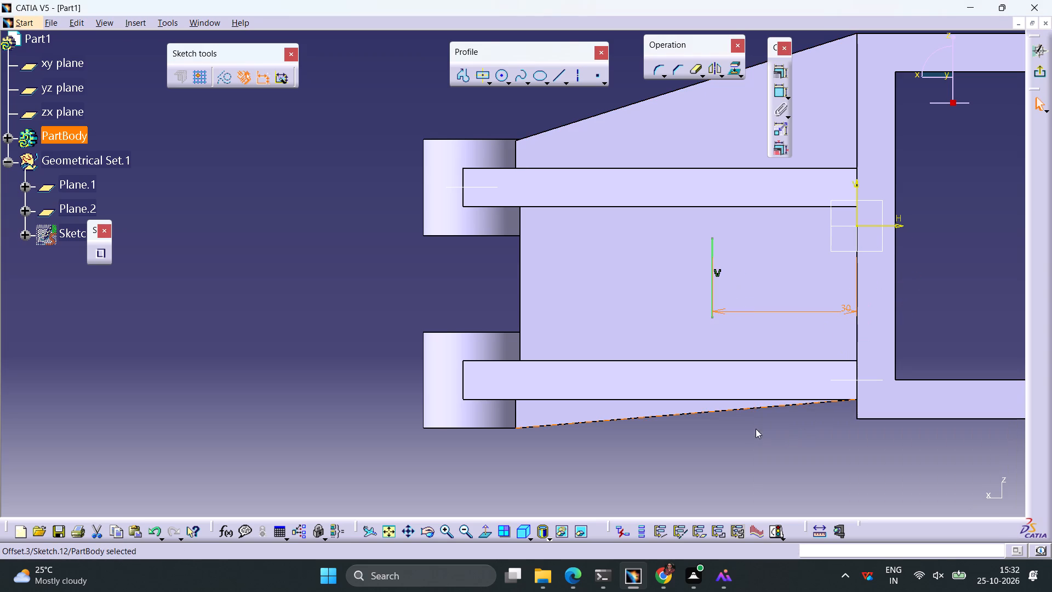
left_click(754, 432)
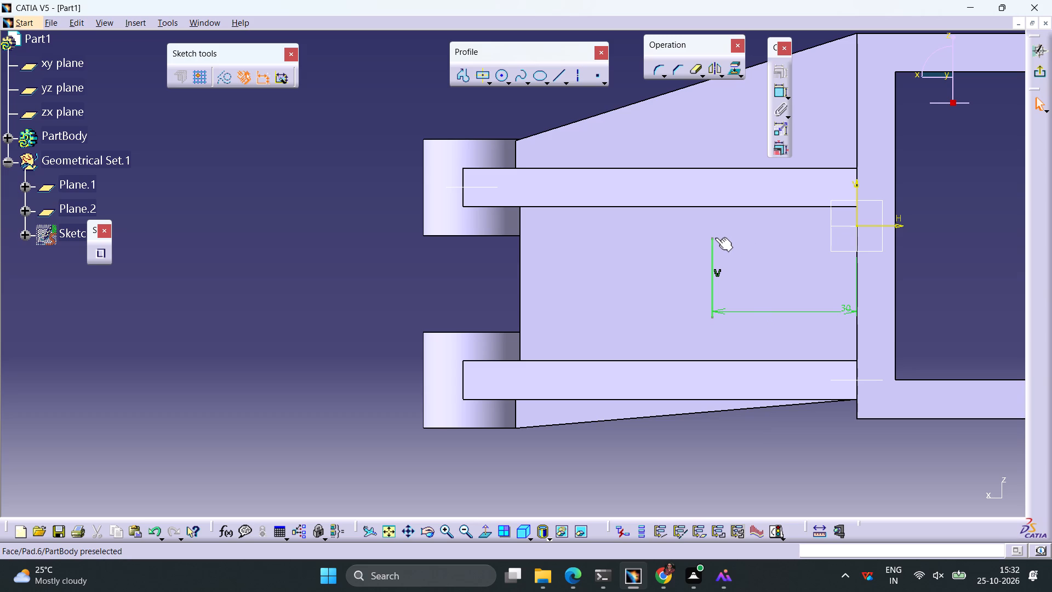
Constrain the vertical line's upper endpoint to 5 mm from the upper arm's bottom edge.
left_click(710, 239)
left_click(777, 94)
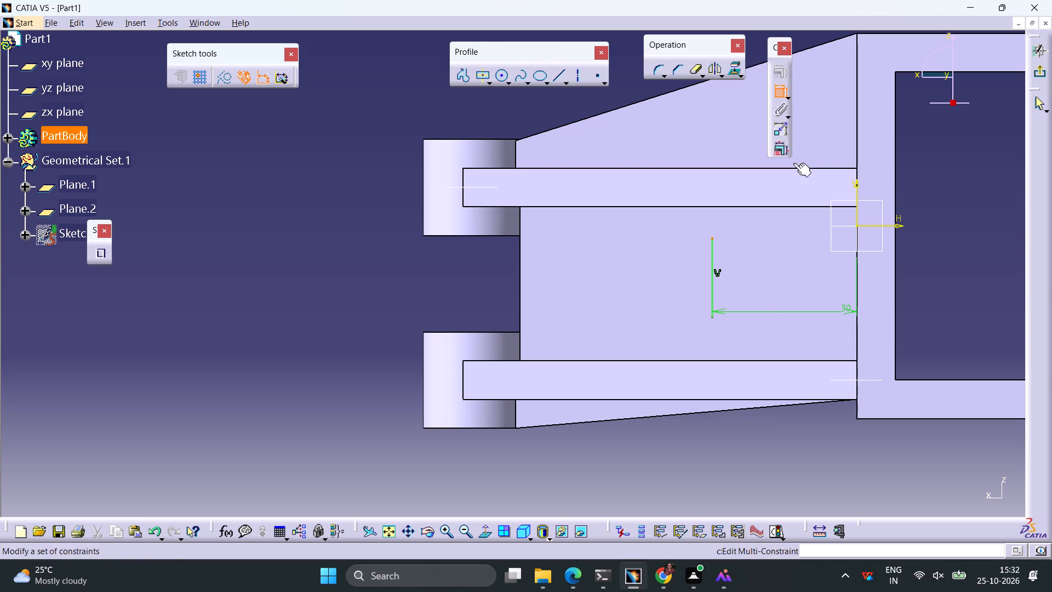
left_click(724, 208)
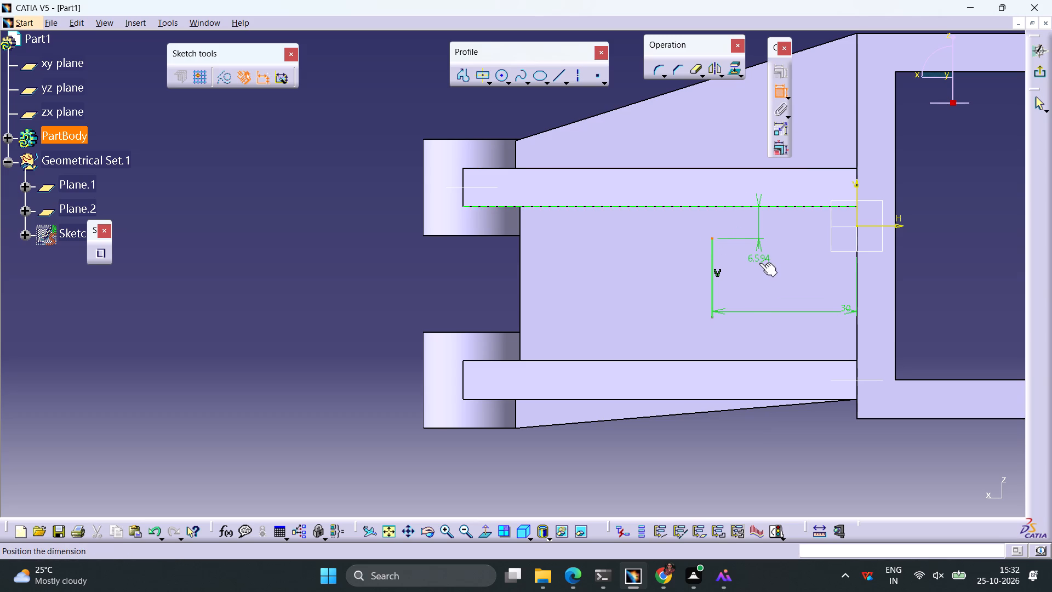
left_click(759, 263)
double_click(761, 258)
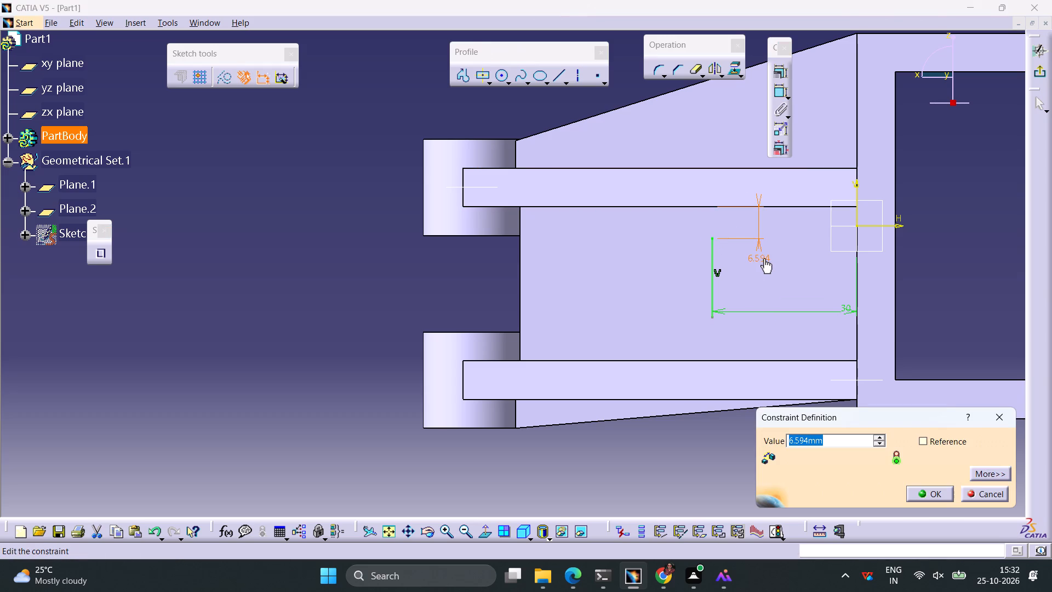
key("5")
key("Return")
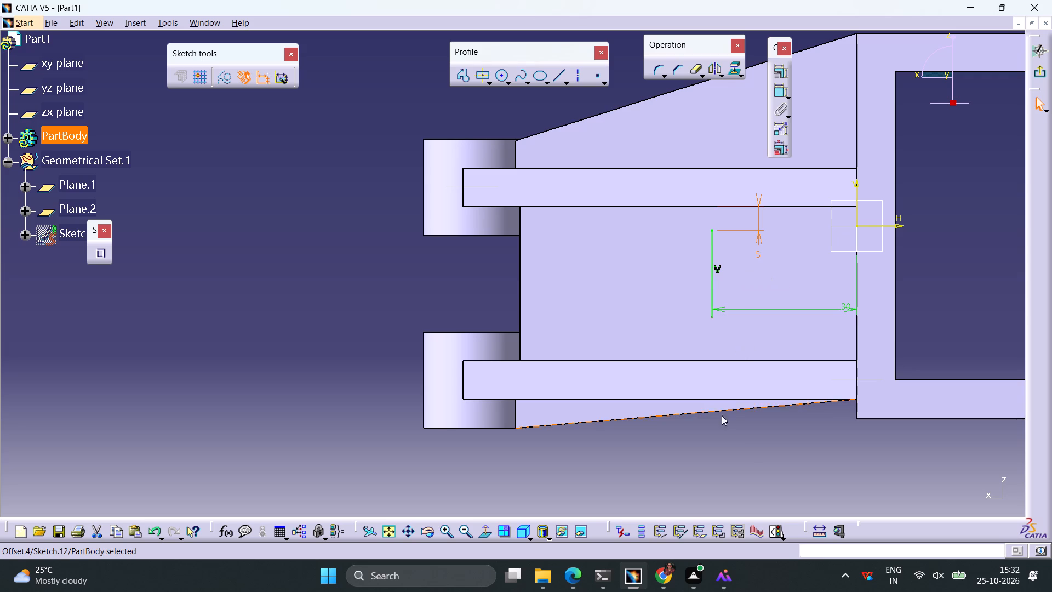
left_click(742, 443)
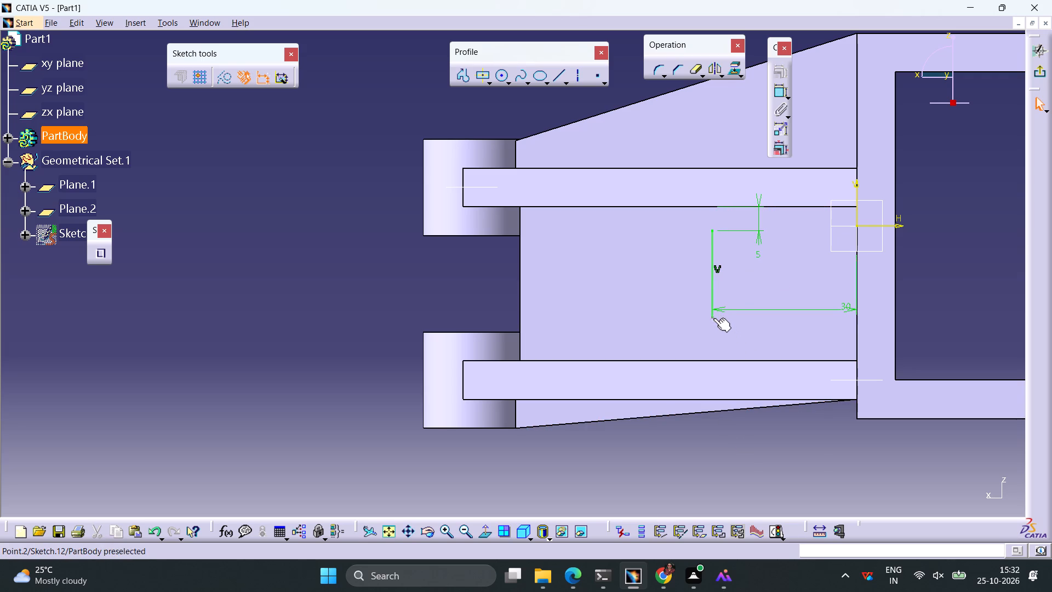
Constrain the vertical line's lower endpoint to 5 mm from the lower arm's top edge.
left_click(713, 318)
left_click(779, 90)
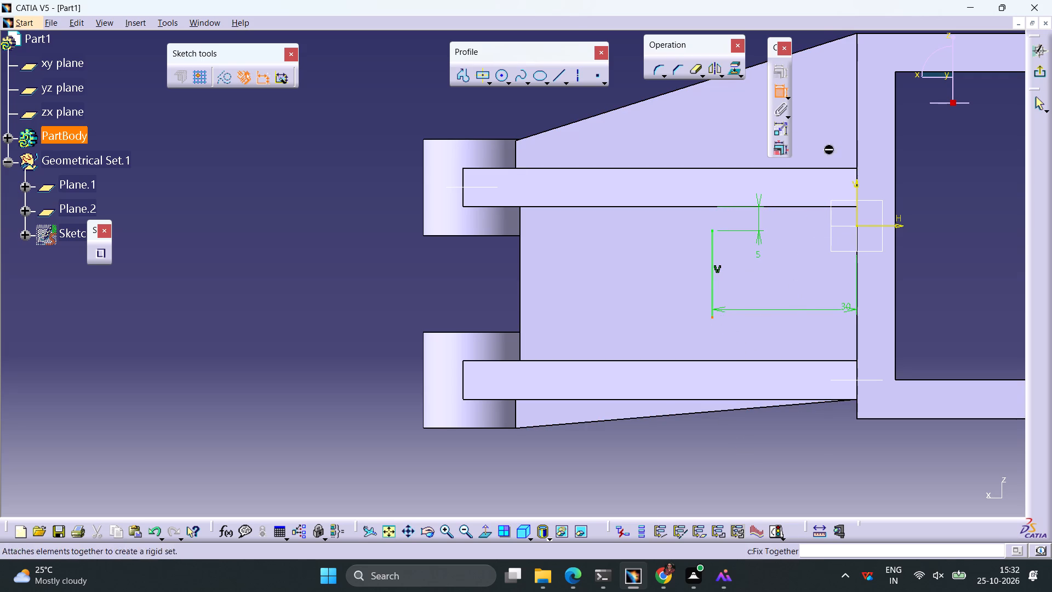
left_click(753, 359)
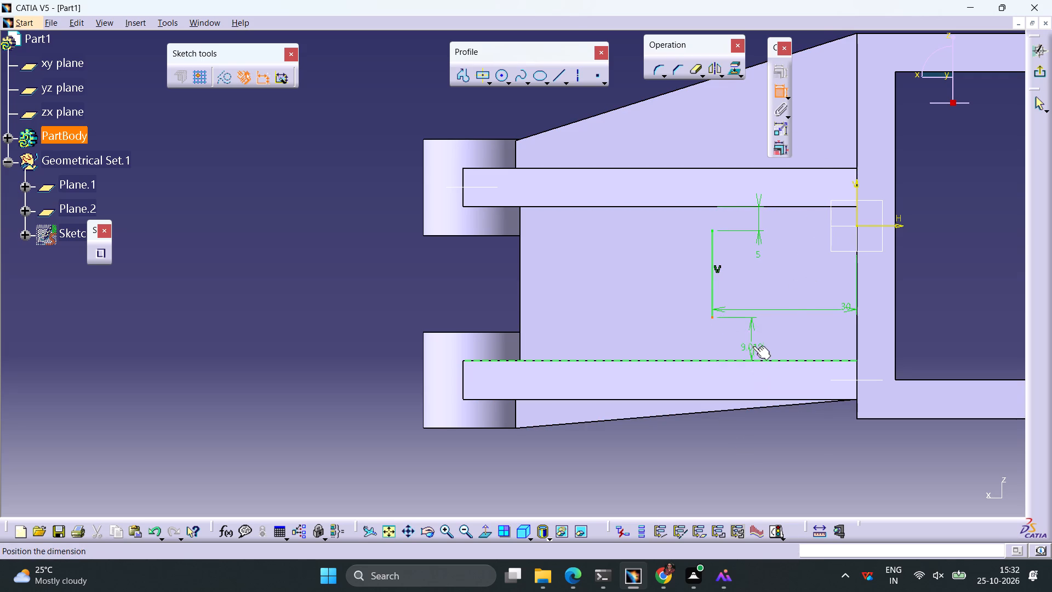
left_click(756, 340)
double_click(756, 337)
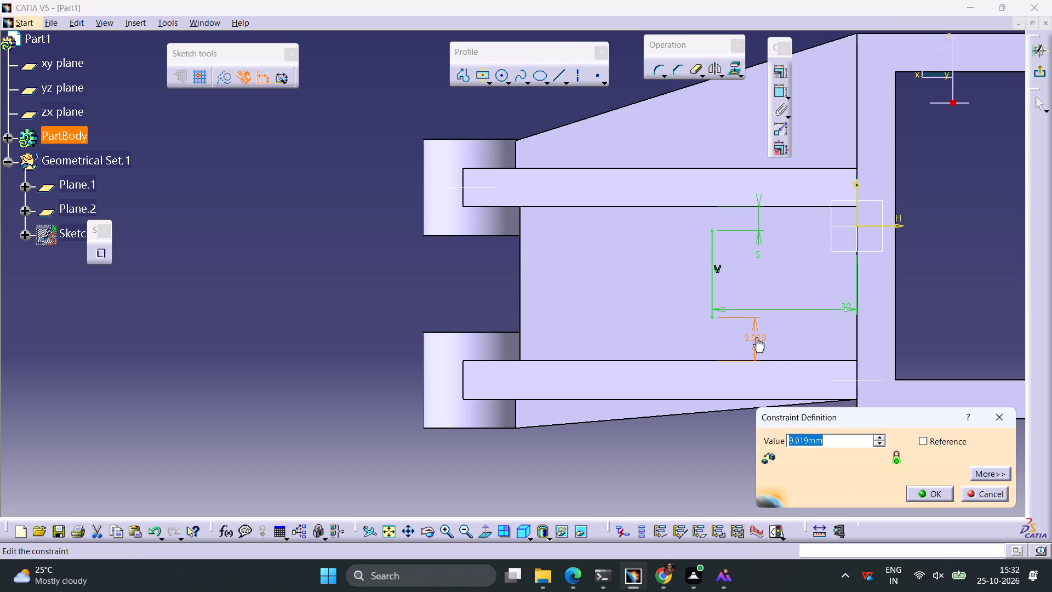
key("5")
key("Return")
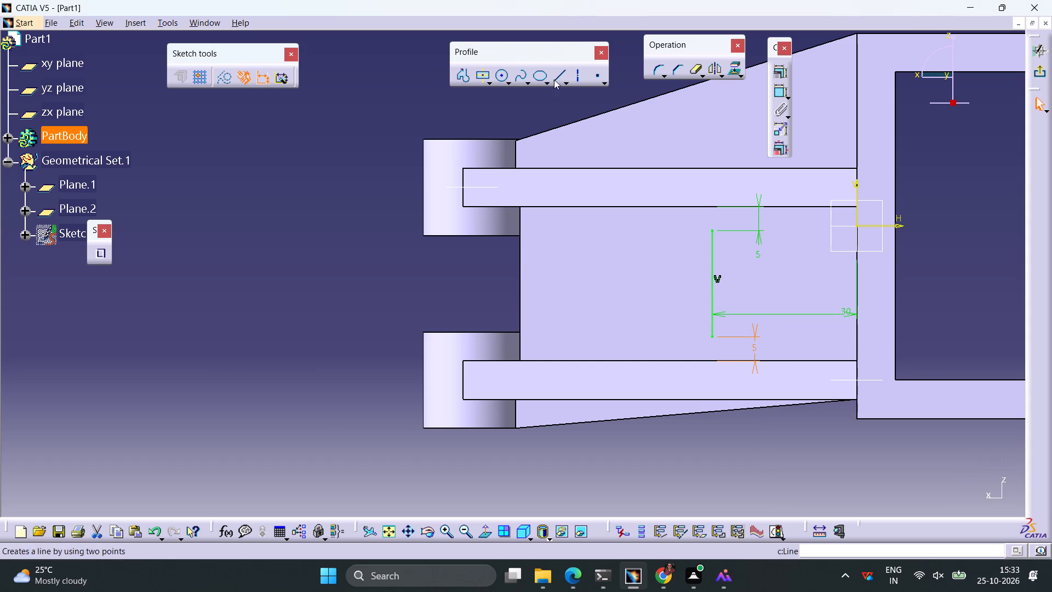
Draw a horizontal line from the vertical line's upper endpoint to the web's free edge, at about H -70 mm.
left_click(556, 79)
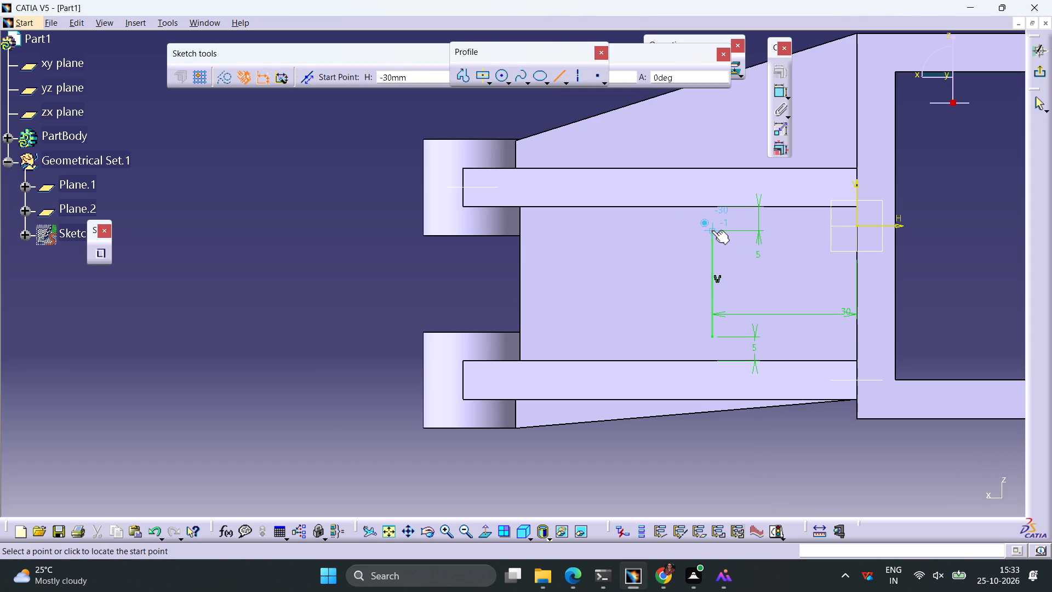
left_click(712, 230)
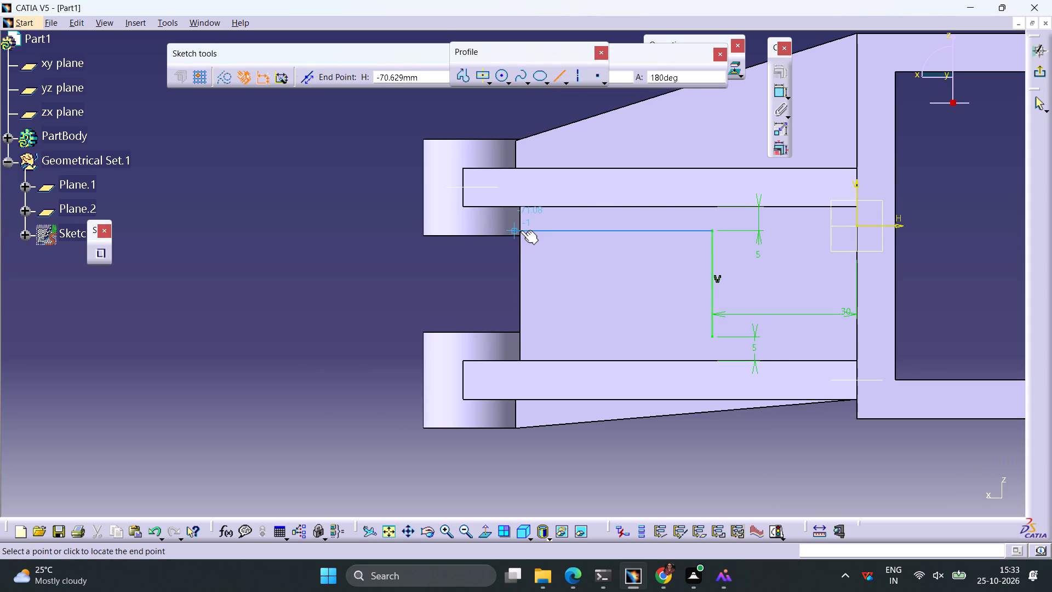
left_click(521, 230)
left_click(500, 257)
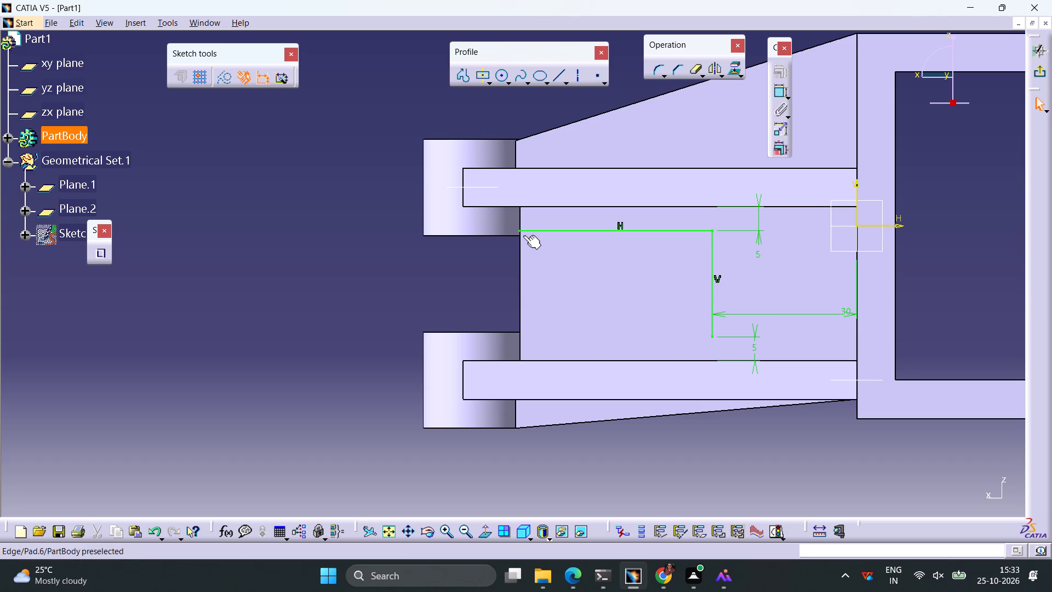
Constrain the horizontal line's outer endpoint to 70 mm from the sketch's vertical axis.
left_click(518, 229)
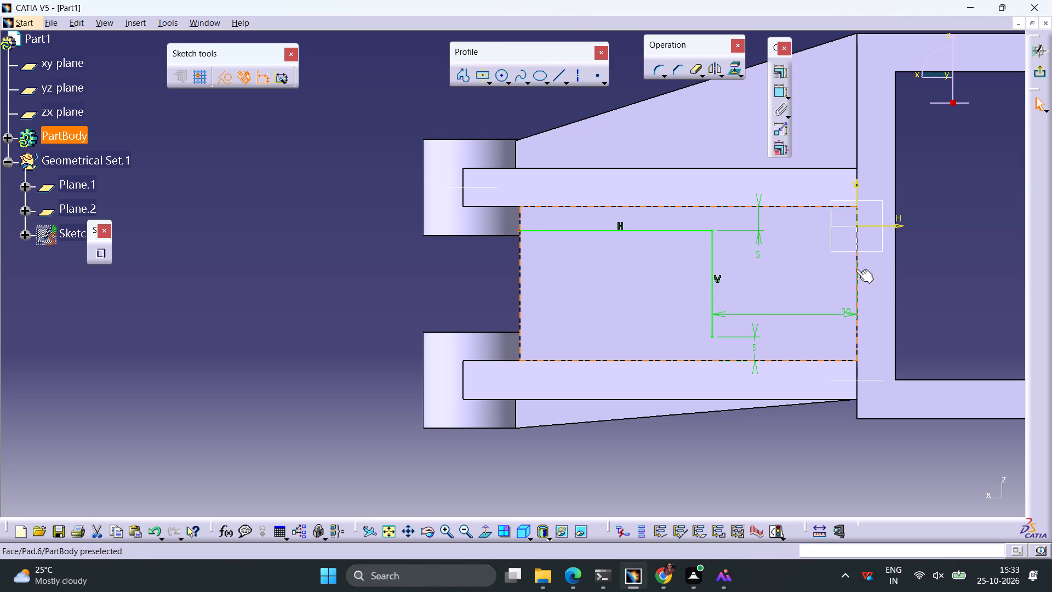
left_click(856, 269, "ctrl")
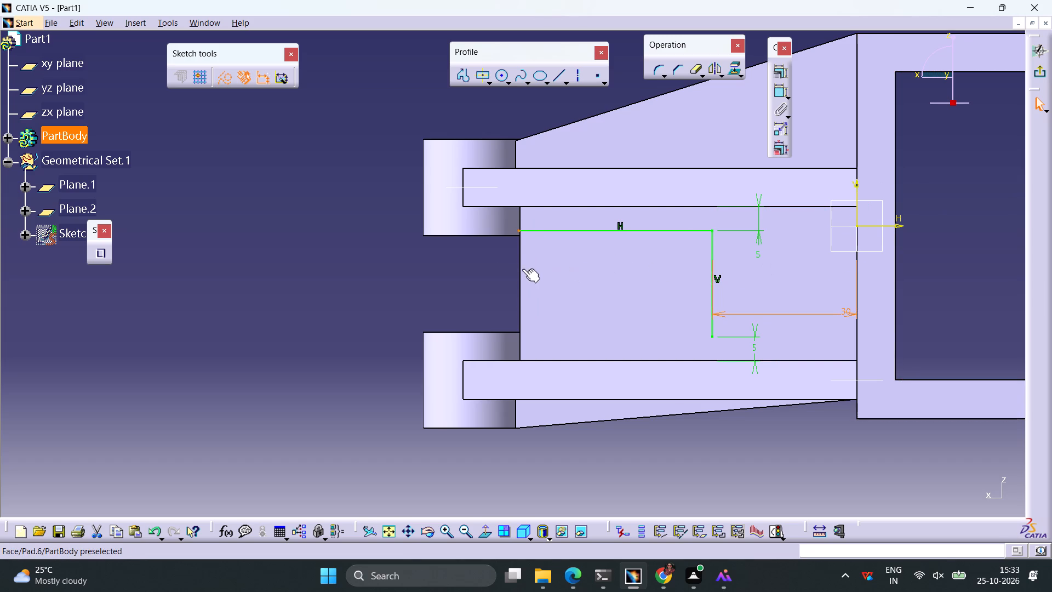
left_click(476, 273)
left_click(518, 230)
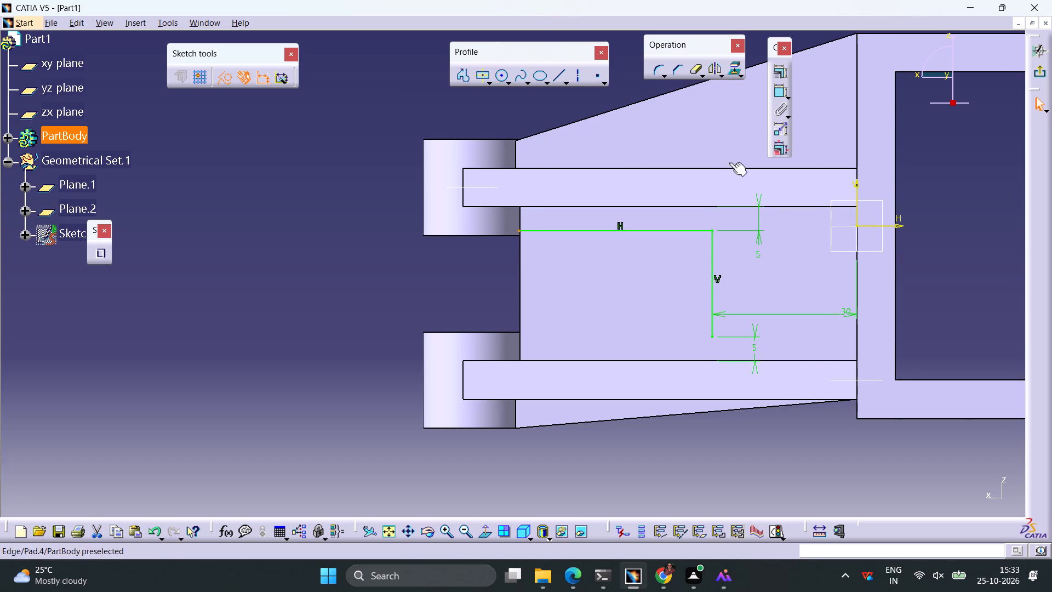
left_click(776, 93)
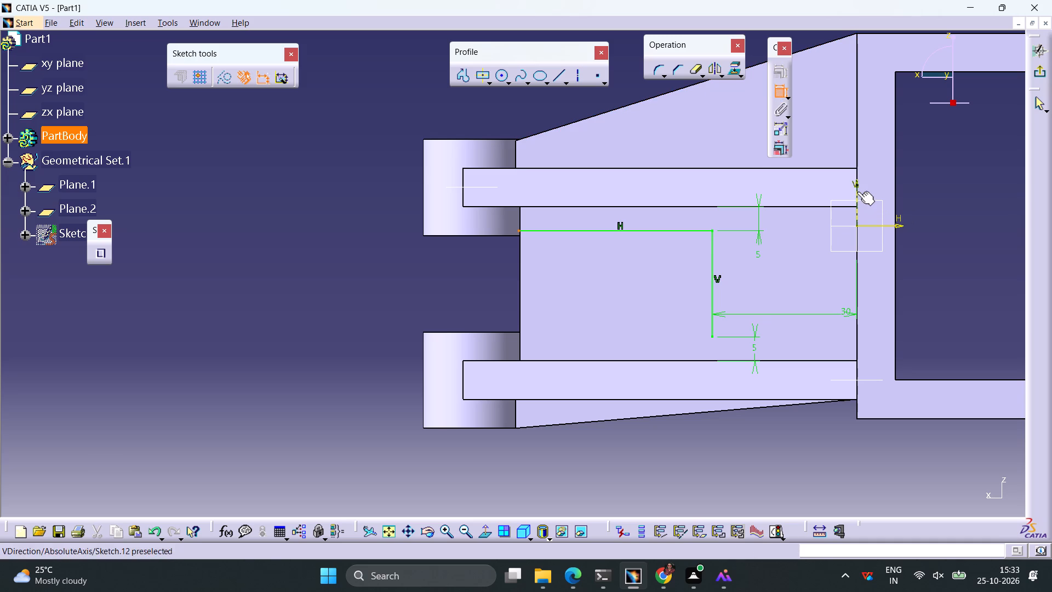
left_click(857, 191)
left_click(457, 266)
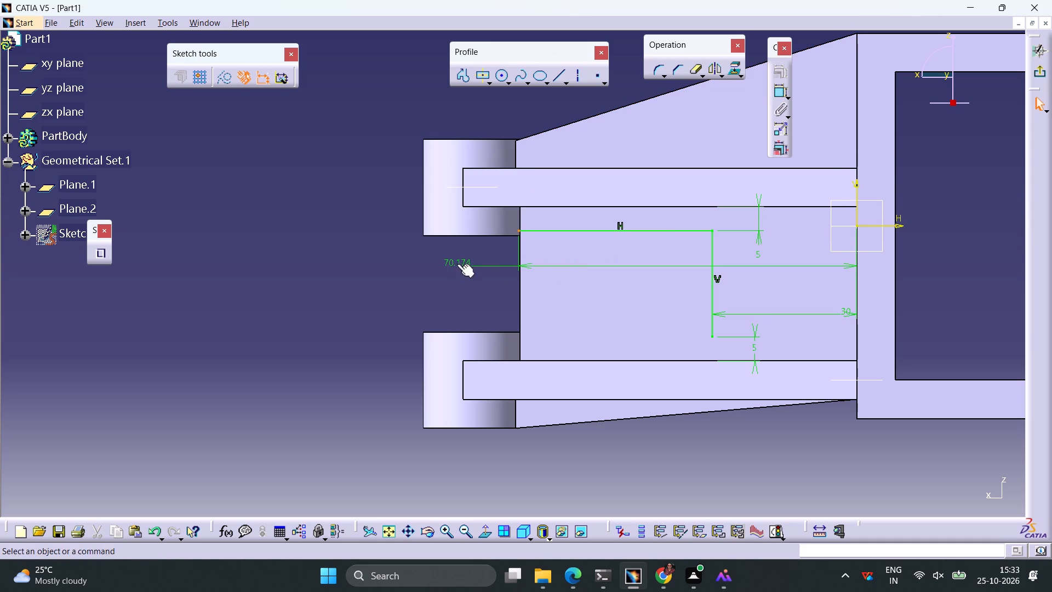
double_click(457, 264)
type("70")
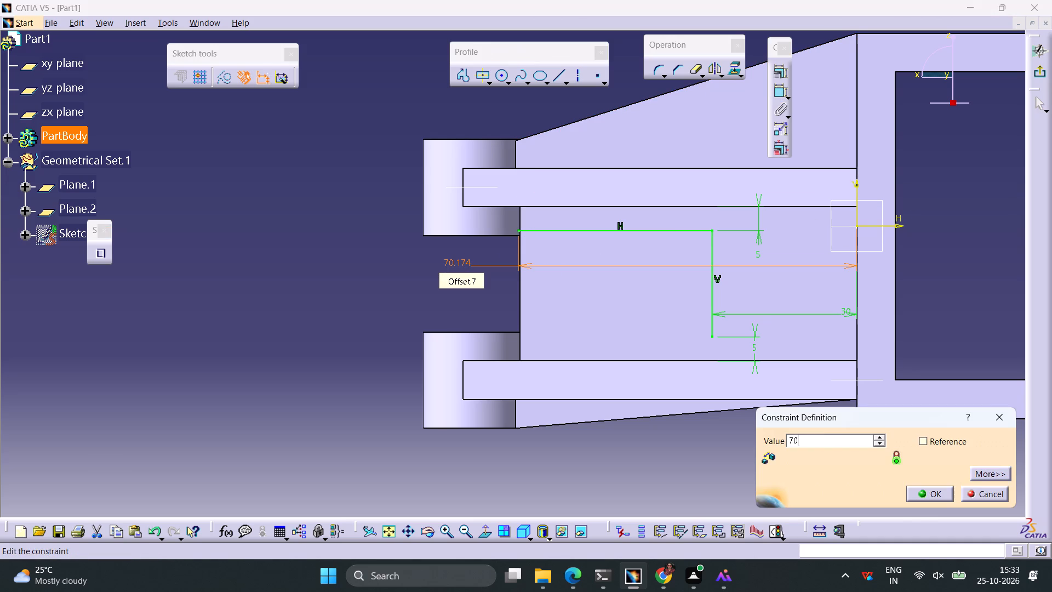
key("Return")
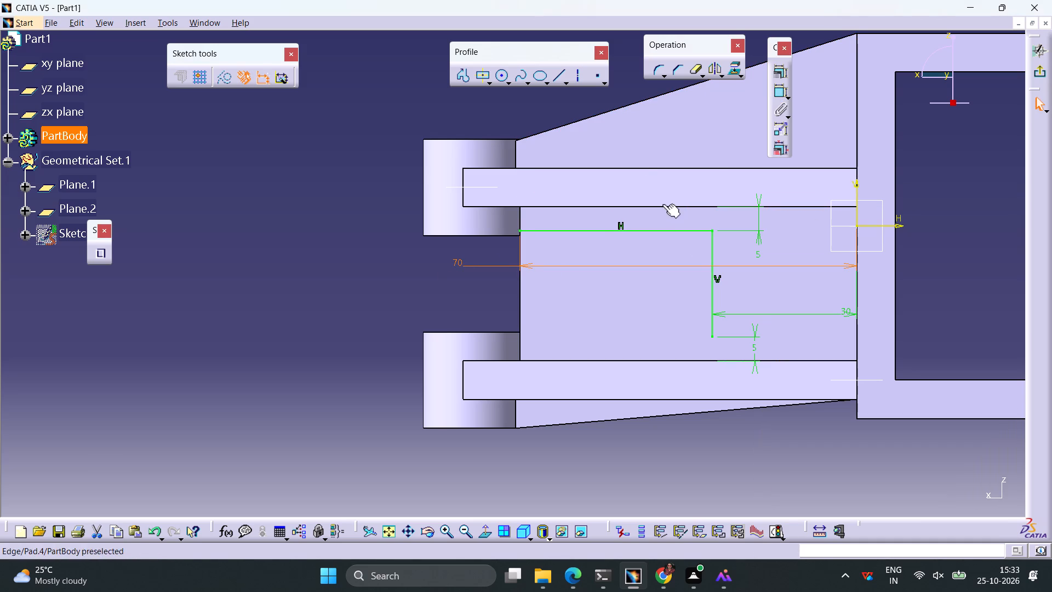
Close the rectangle with a vertical line at H -70 mm down to V -23 mm and a horizontal line back to the first line's lower endpoint.
left_click(558, 81)
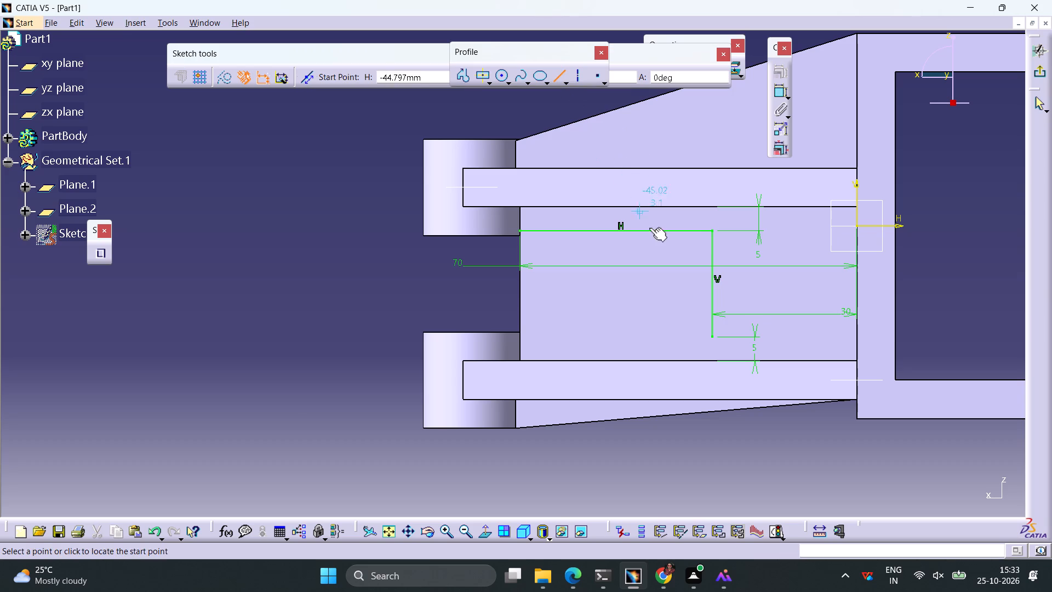
left_click(518, 232)
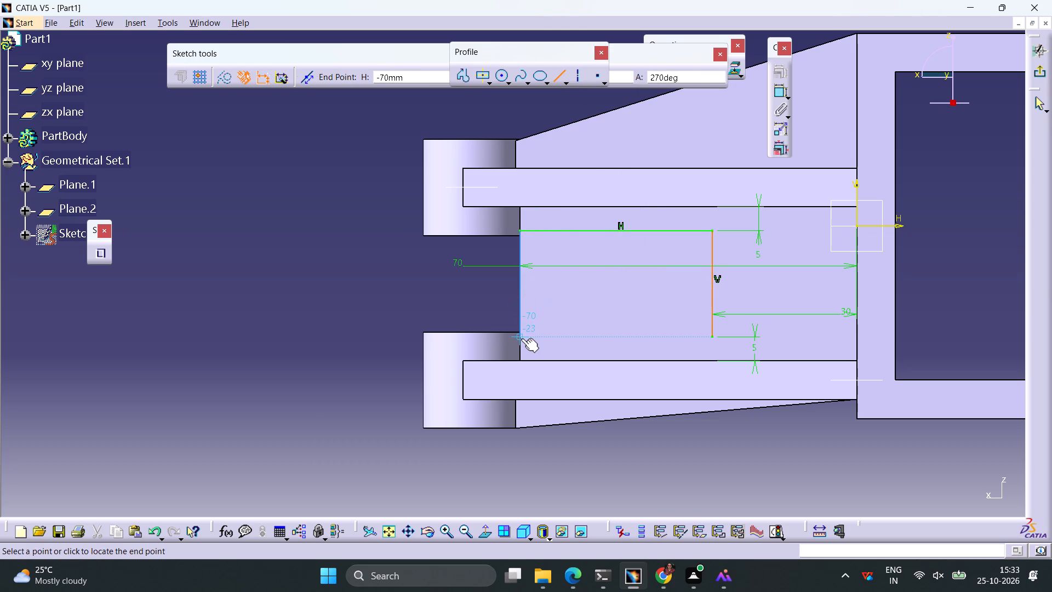
left_click(522, 338)
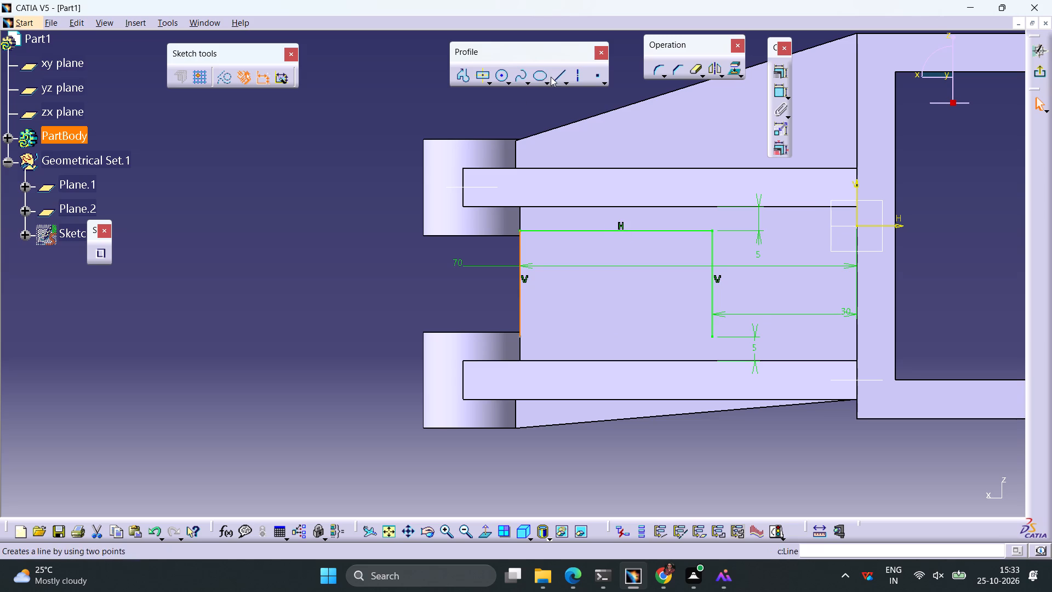
left_click(554, 76)
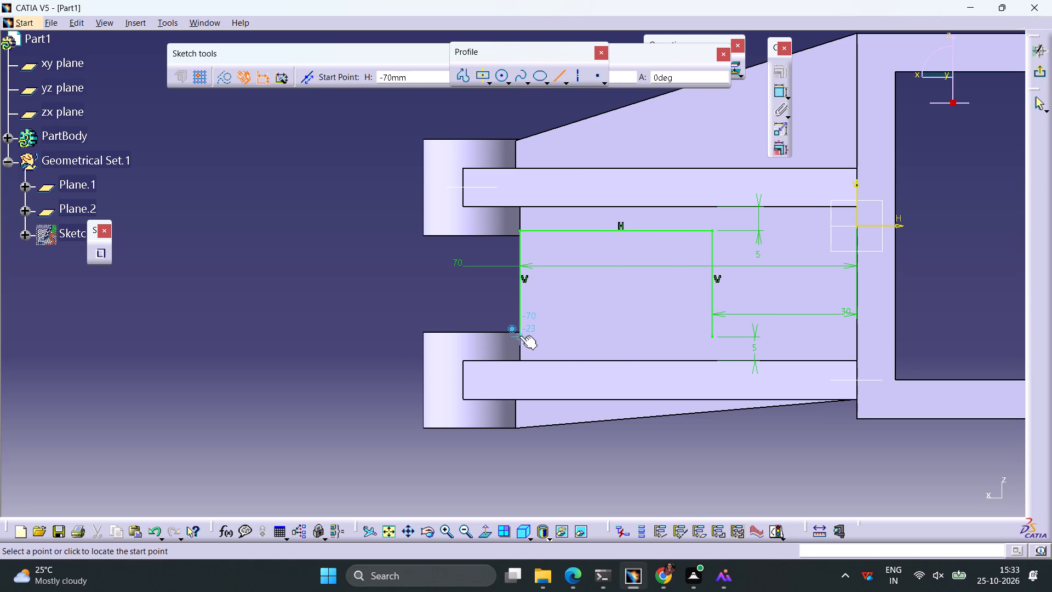
left_click(519, 335)
left_click(711, 338)
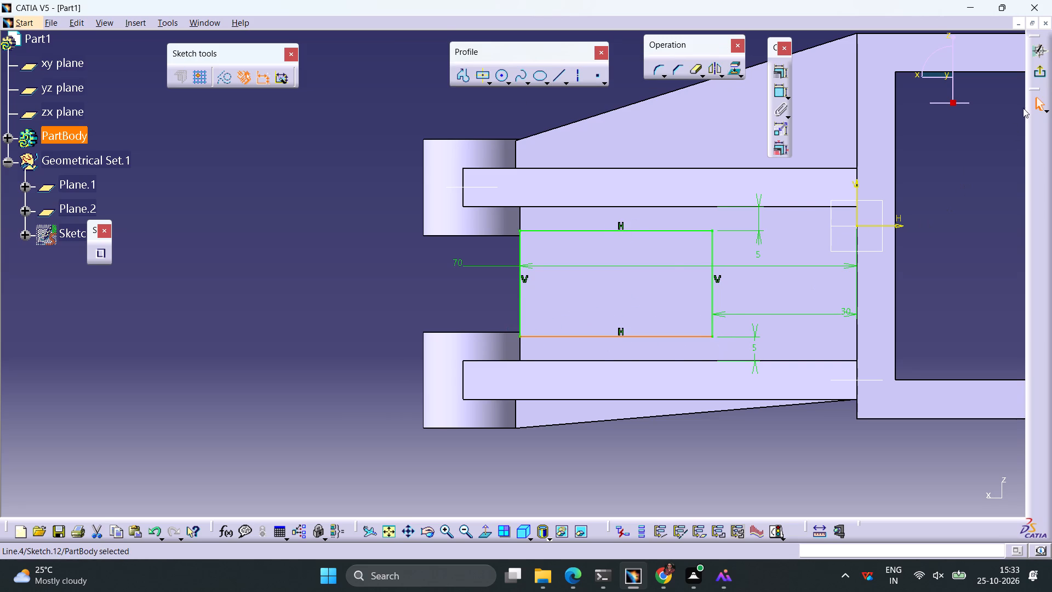
Finish the rectangular sketch and pocket it 8 mm deep through the web between the two arms.
left_click(1033, 72)
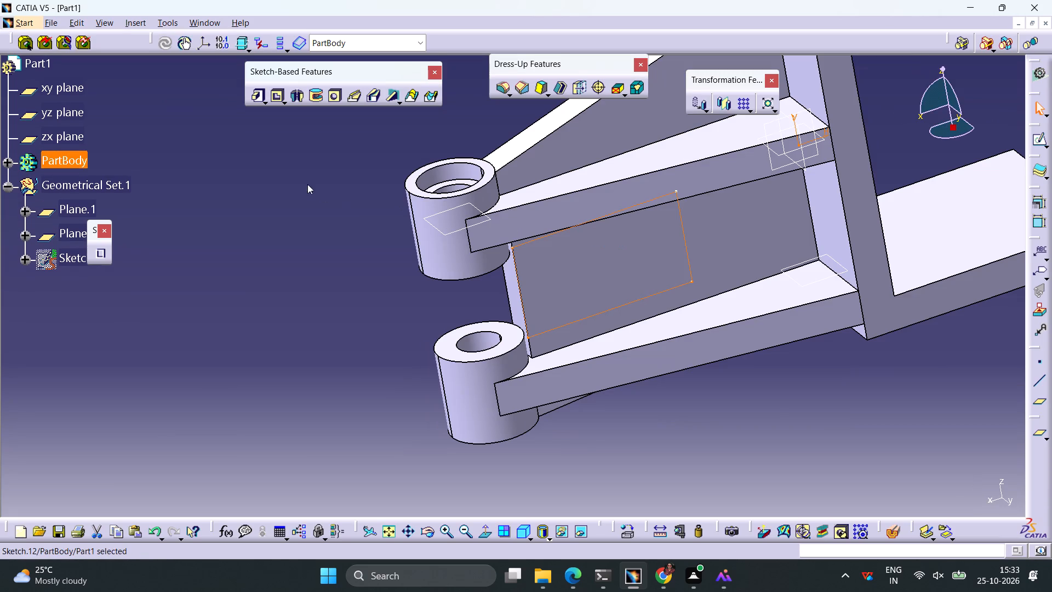
left_click(277, 98)
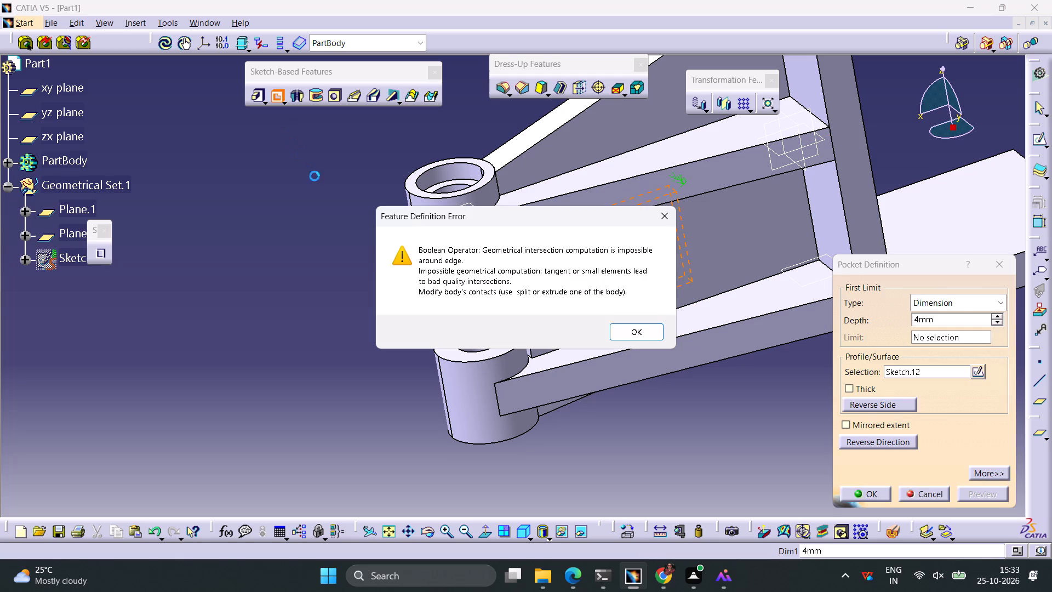
left_click(635, 336)
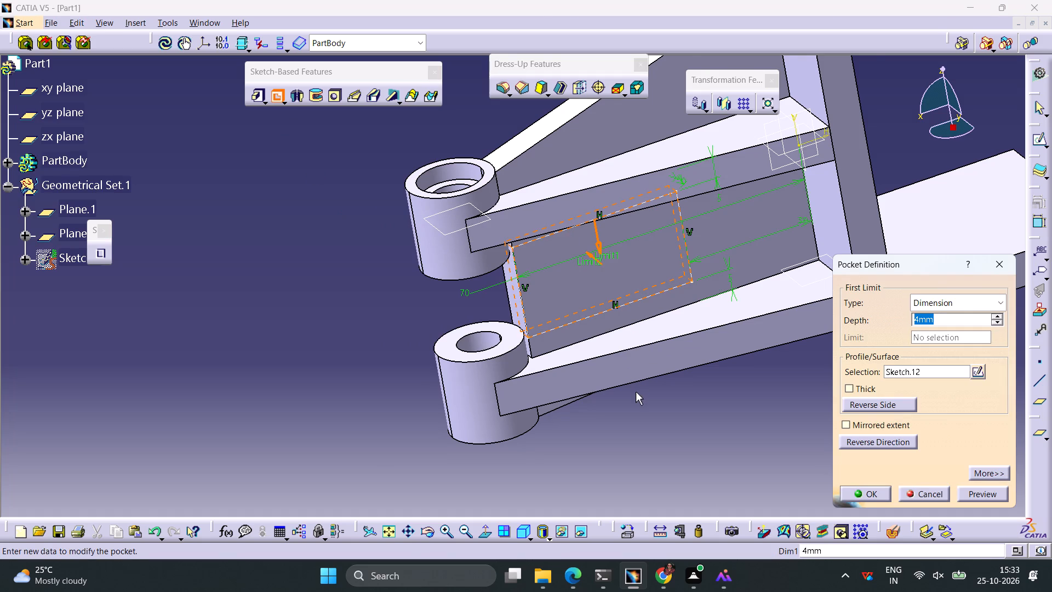
middle_click_drag(632, 397, 626, 413, "ctrl")
middle_click_drag(624, 415, 658, 352)
right_click_drag(624, 414, 658, 352)
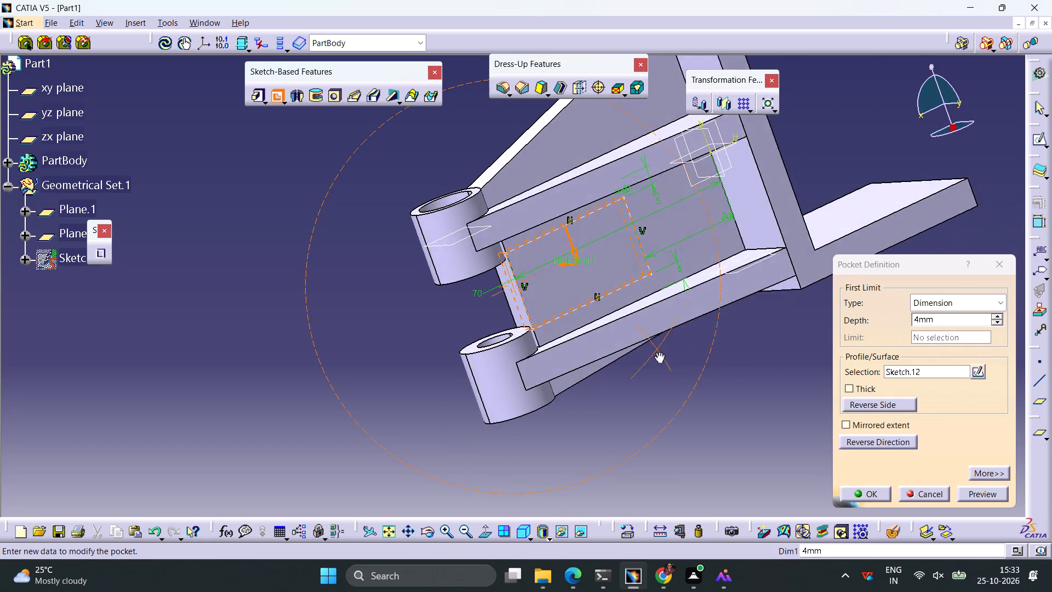
right_click_drag(658, 352, 659, 379)
middle_click_drag(658, 352, 659, 379)
left_click_drag(933, 320, 866, 314)
key("8")
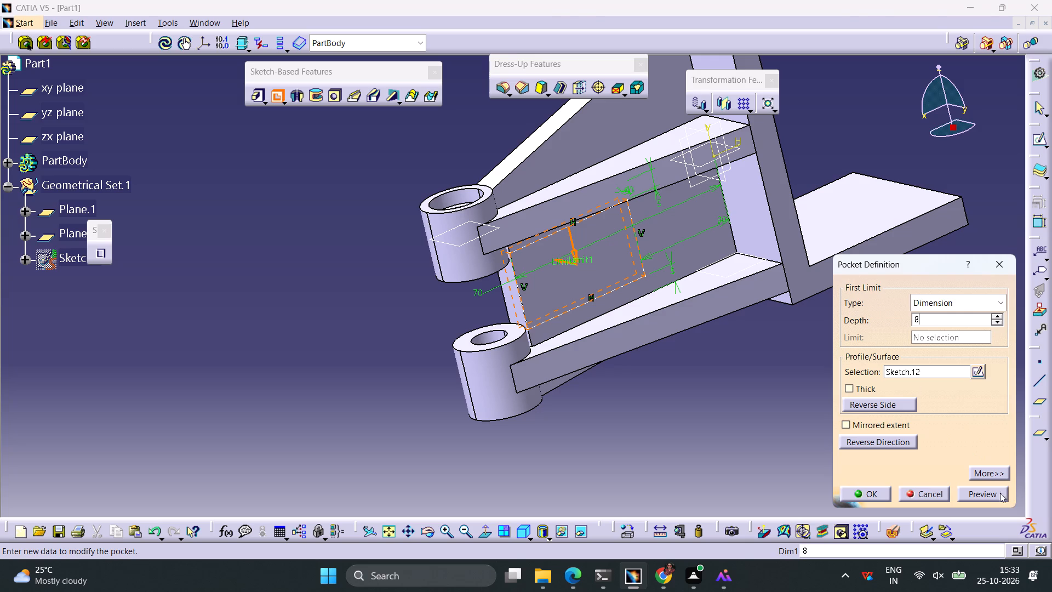
left_click(993, 493)
left_click(886, 499)
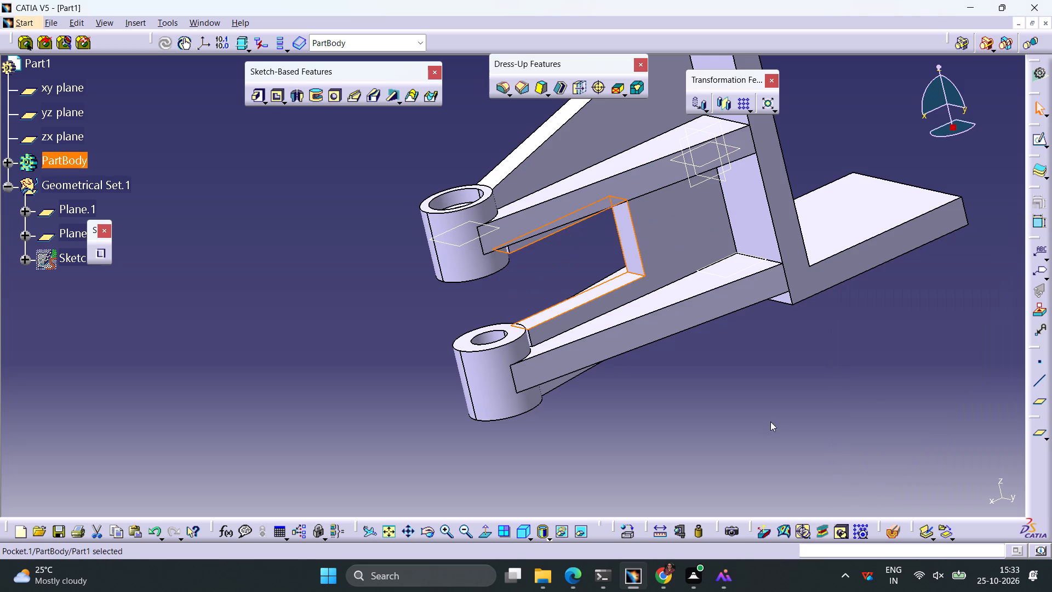
left_click(768, 421)
Fillet the lower inner corner edge of the web cutout with a 2.5 mm radius.
middle_click_drag(765, 401, 764, 415, "ctrl")
middle_click_drag(762, 410, 598, 380)
right_click_drag(741, 413, 598, 380)
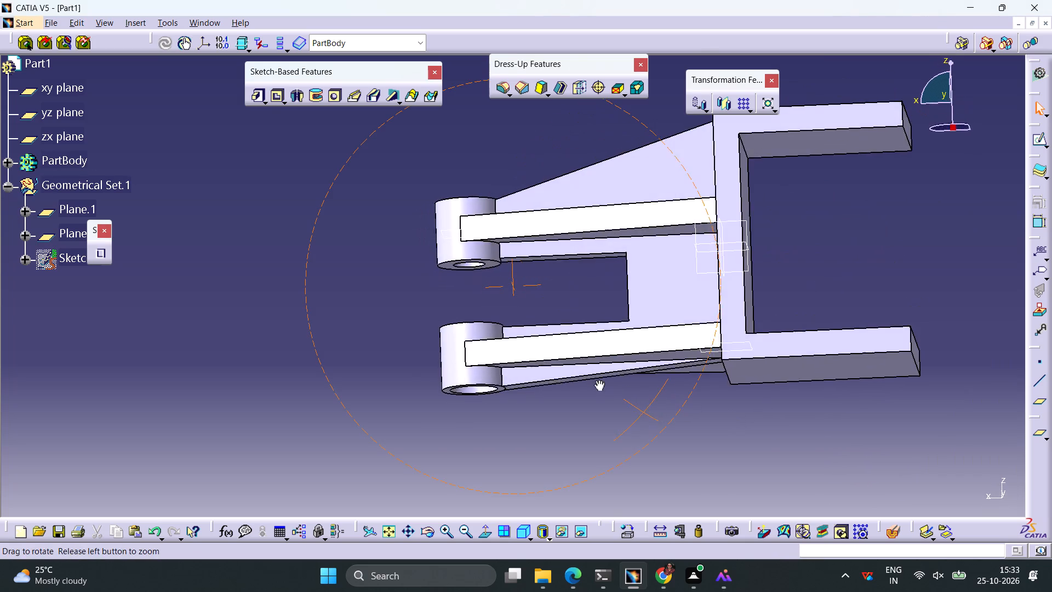
right_click_drag(598, 380, 627, 413)
middle_click_drag(598, 380, 627, 413)
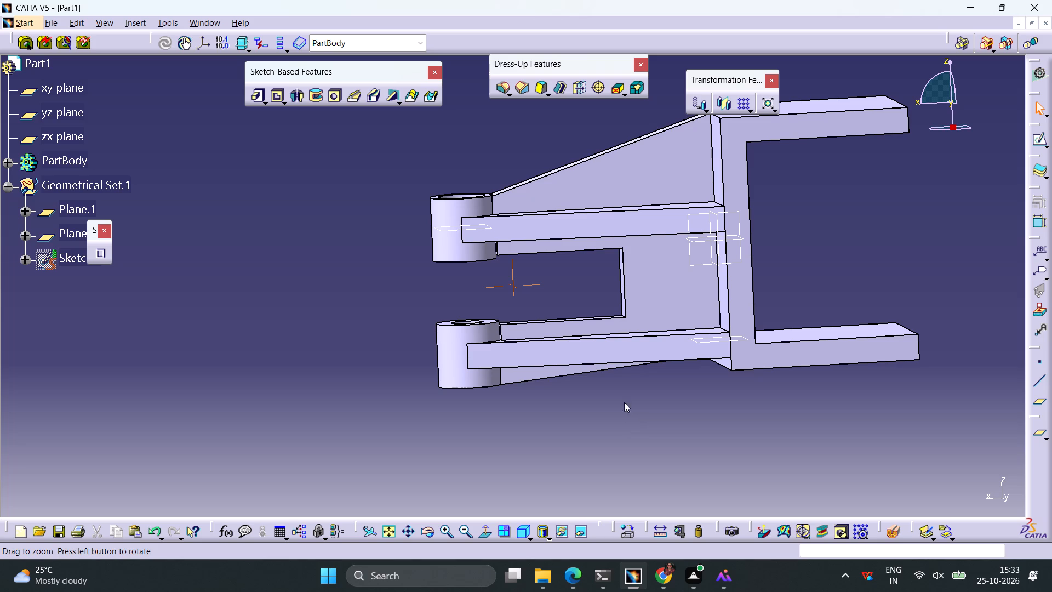
left_click(502, 94)
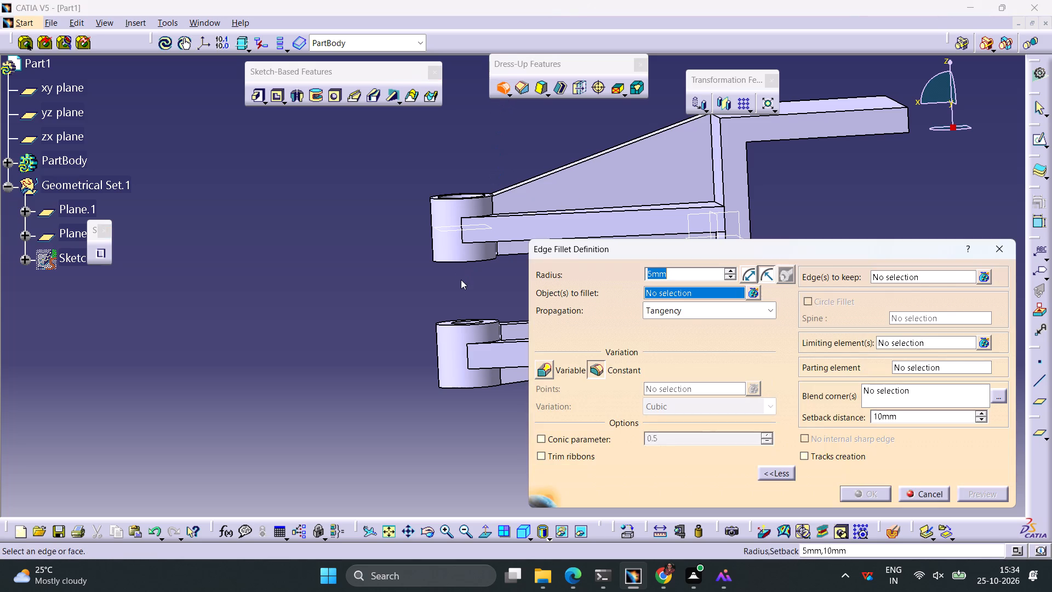
middle_click_drag(471, 283, 340, 291)
middle_click_drag(361, 292, 382, 295)
right_click_drag(361, 292, 382, 295)
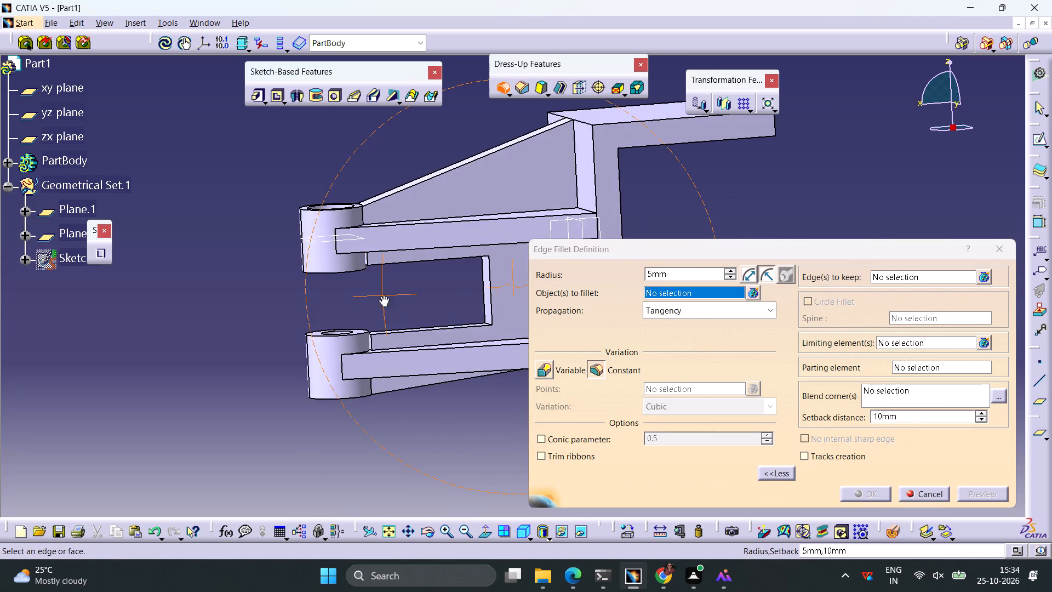
right_click_drag(382, 295, 416, 317)
middle_click_drag(382, 295, 419, 317)
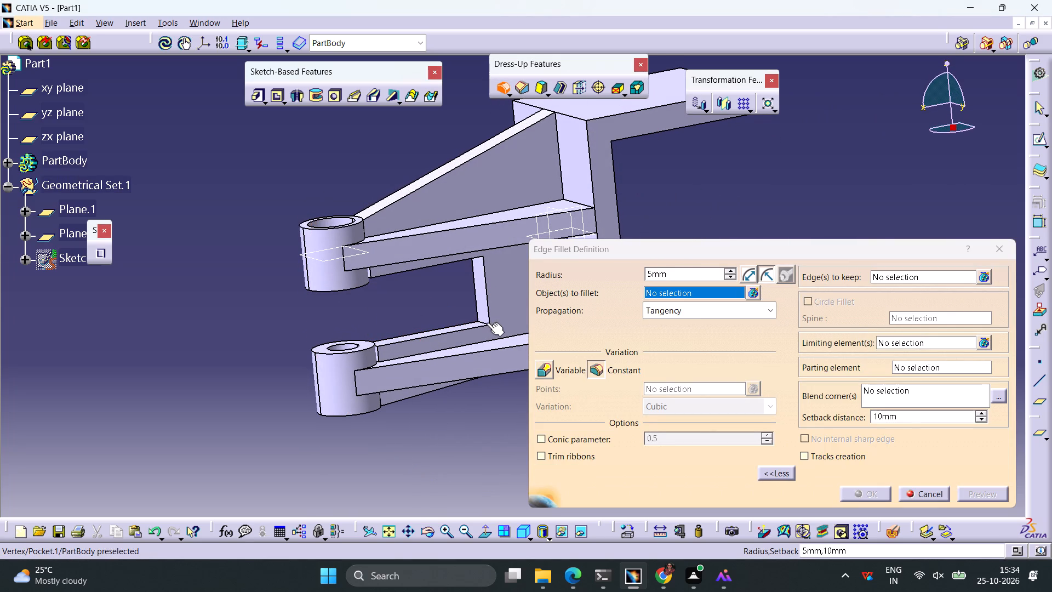
left_click(487, 322)
left_click(975, 497)
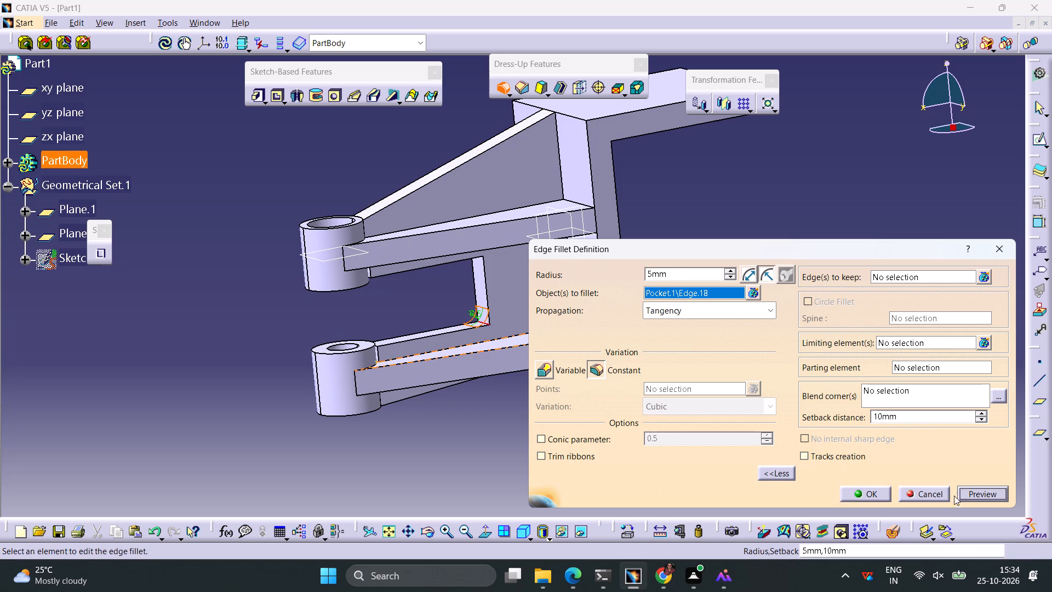
left_click_drag(670, 272, 596, 271)
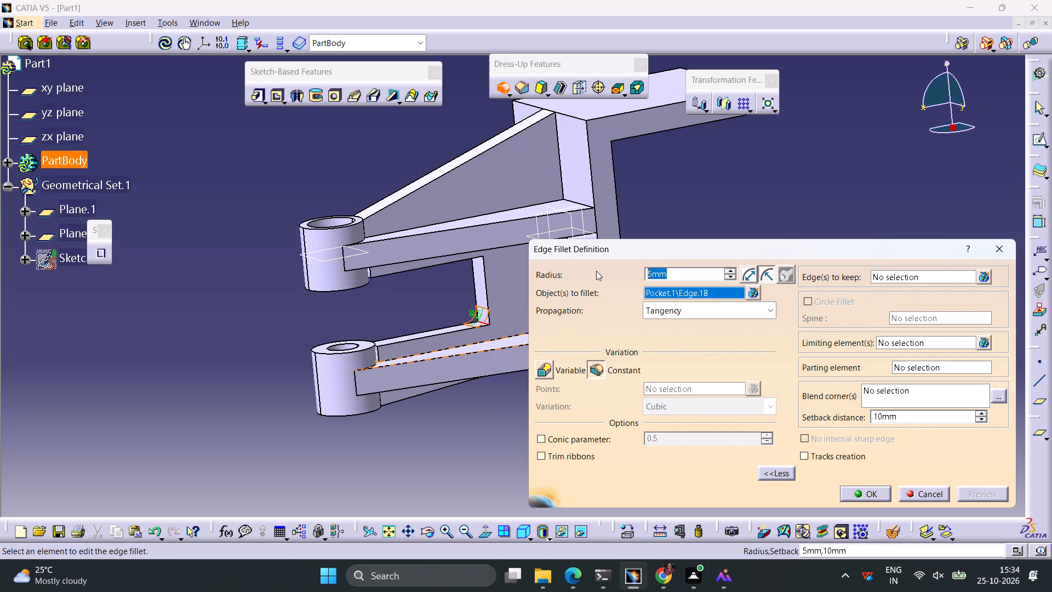
type("2.5")
key("Return")
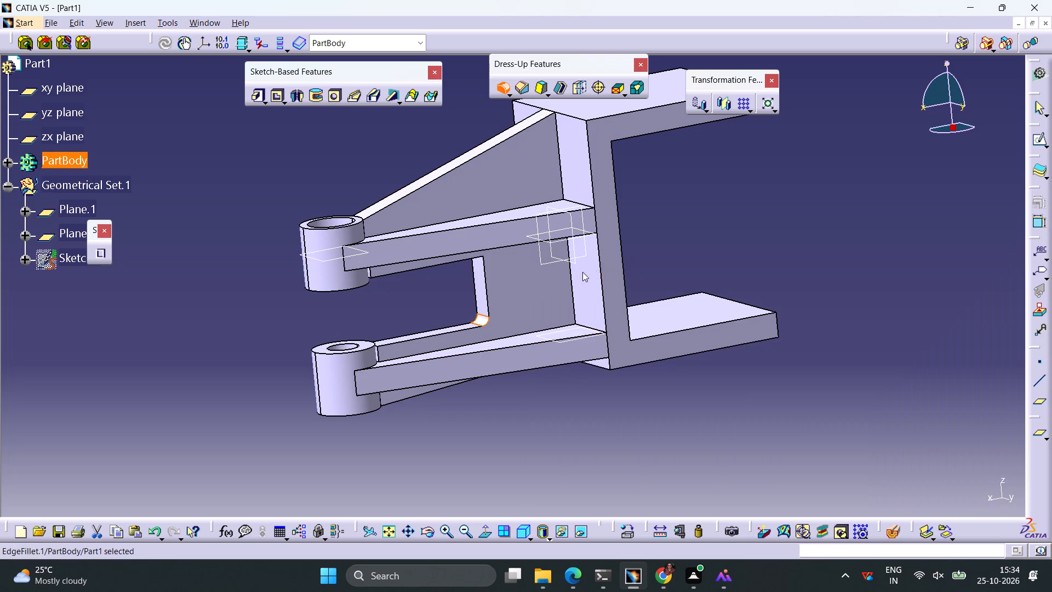
left_click(484, 410)
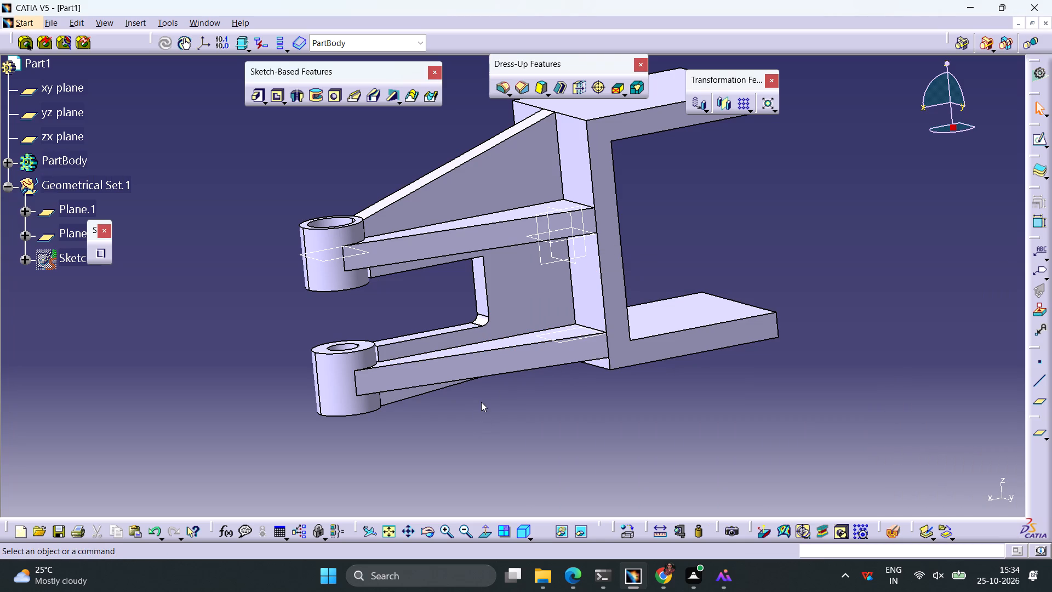
Fillet the upper inner corner edge of the web cutout with a 2.5 mm radius.
middle_click_drag(486, 418, 476, 311)
right_click_drag(486, 418, 476, 314)
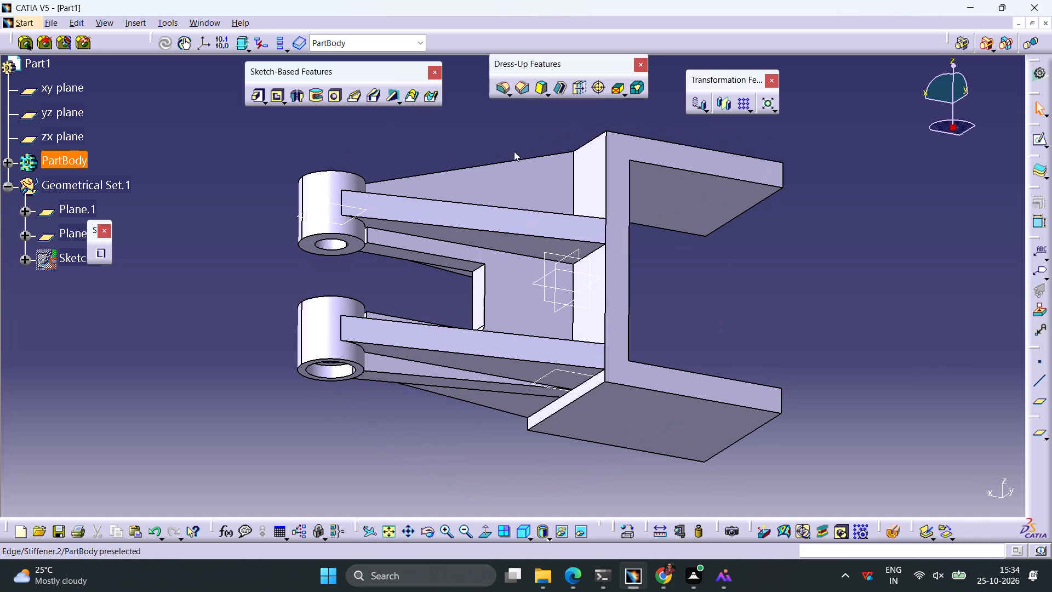
left_click(501, 87)
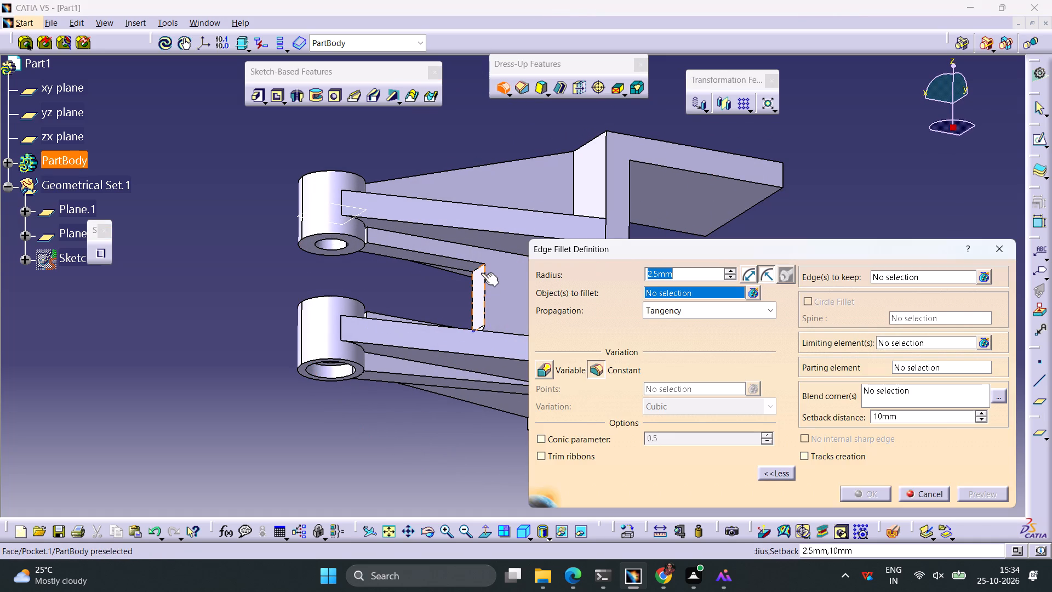
left_click(478, 269)
left_click(870, 495)
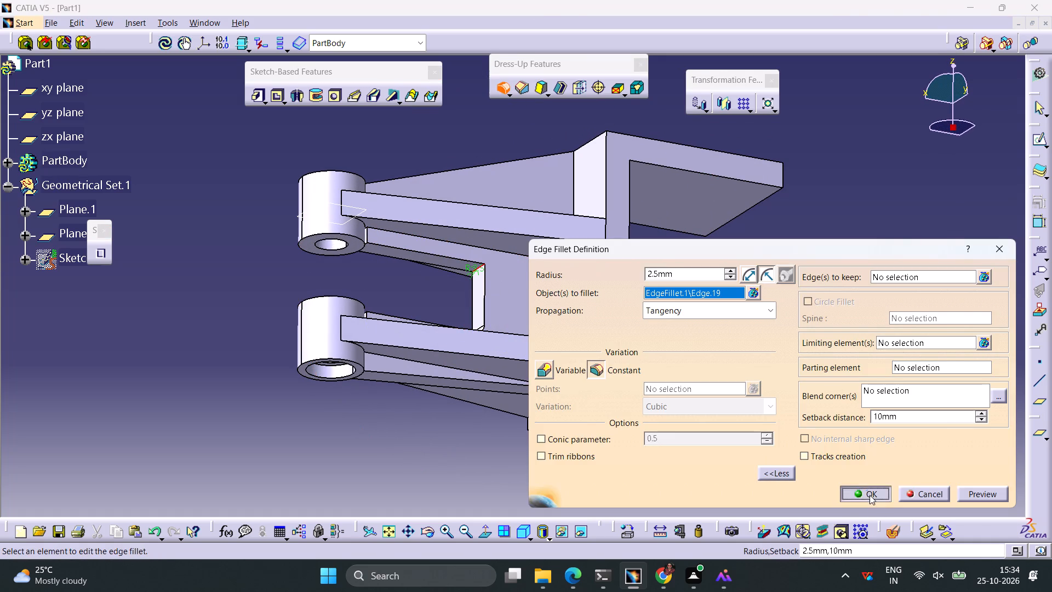
left_click(793, 332)
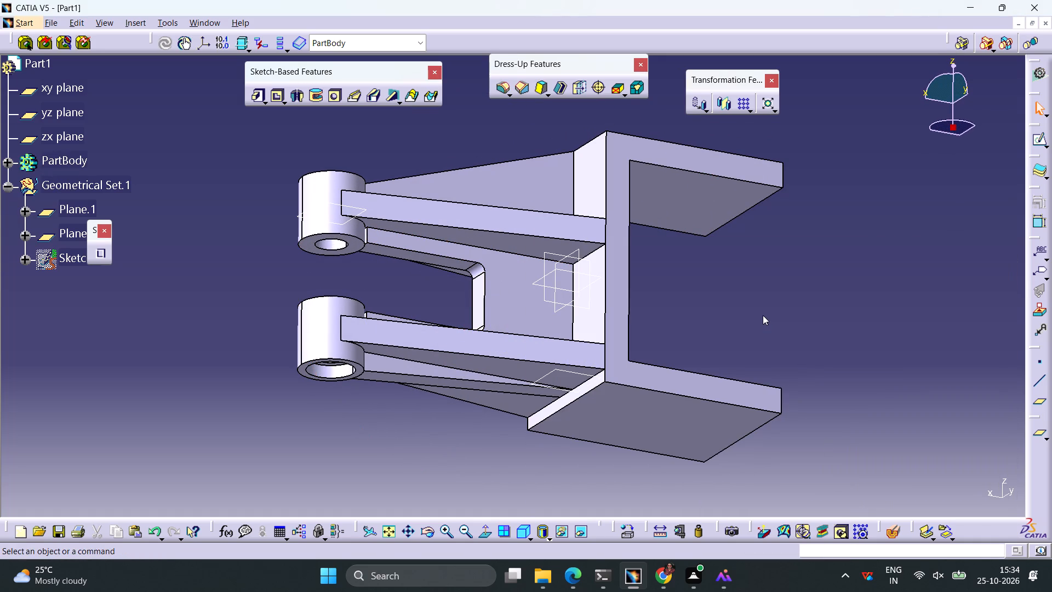
Sketch a circle about 12 mm in diameter on the lower flange's inner face, centred on the horizontal axis at about H -30 mm.
middle_click_drag(759, 309, 747, 350, "ctrl")
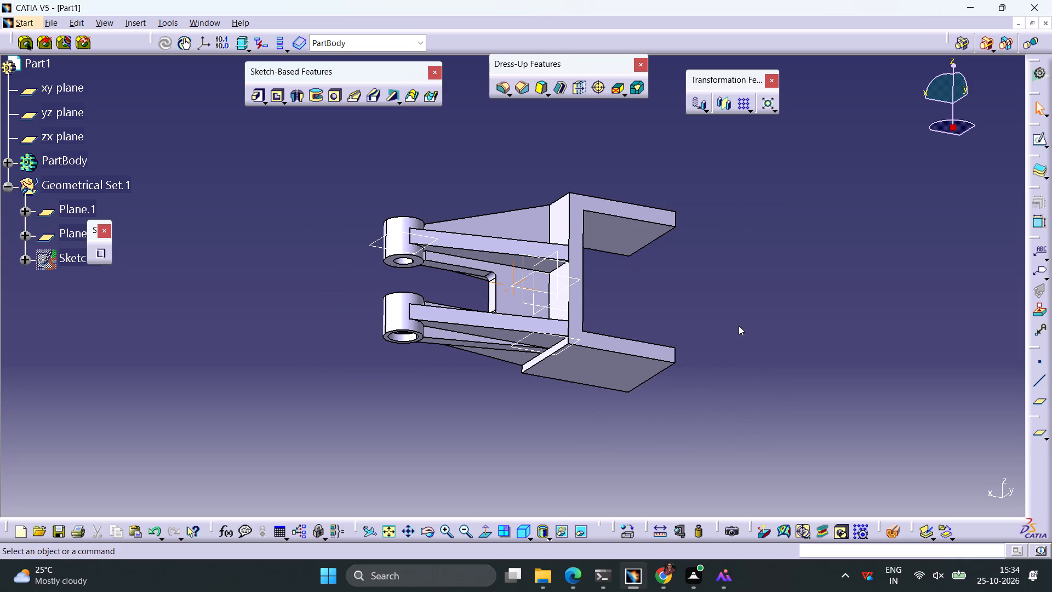
middle_click_drag(716, 292, 683, 308)
right_click_drag(713, 293, 683, 308)
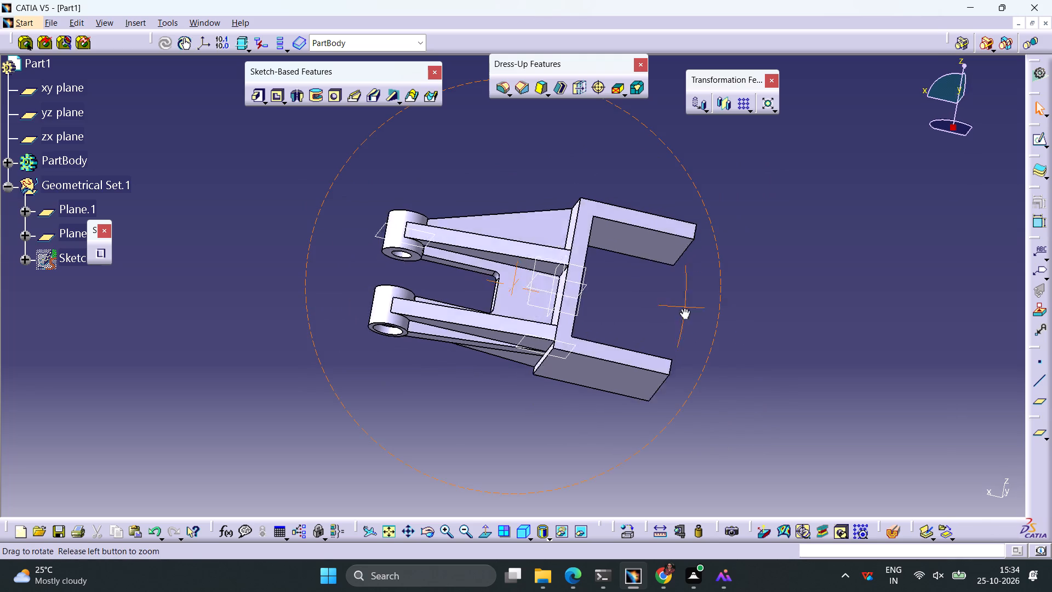
right_click_drag(683, 308, 681, 429)
middle_click_drag(683, 308, 681, 429)
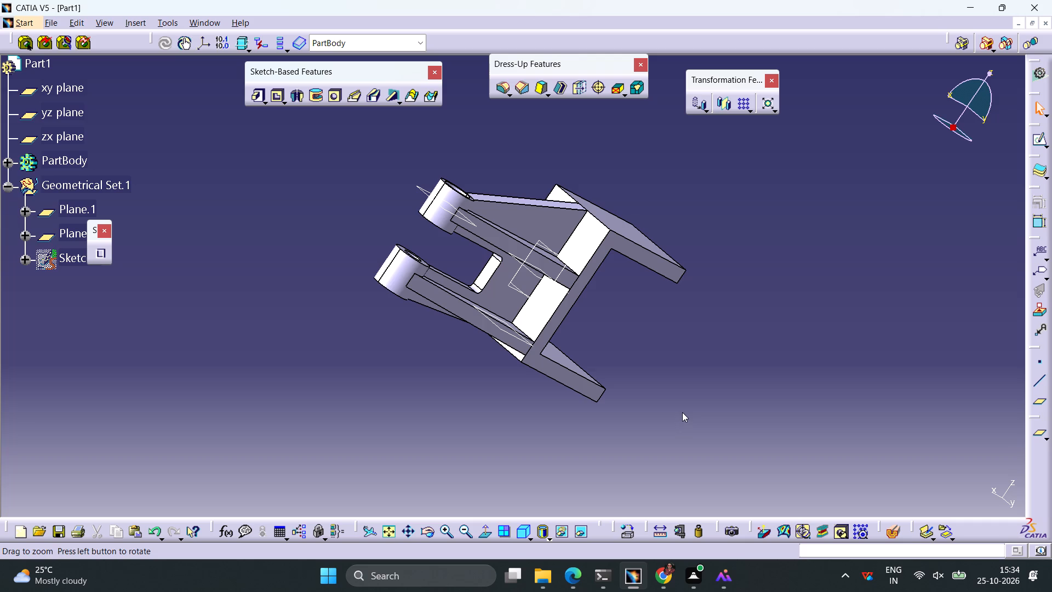
left_click(561, 358)
left_click(1035, 140)
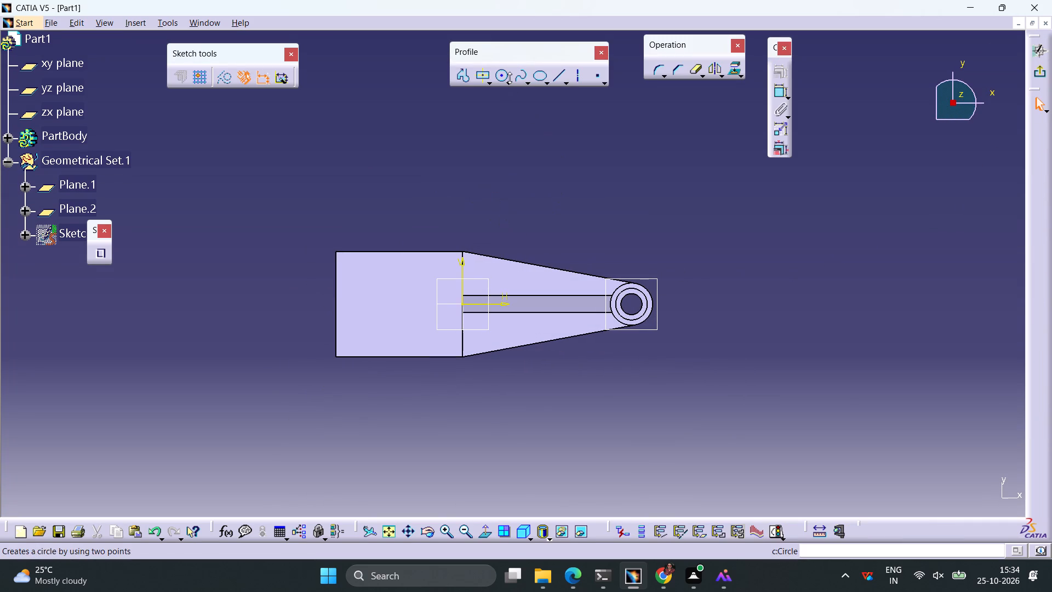
left_click(499, 75)
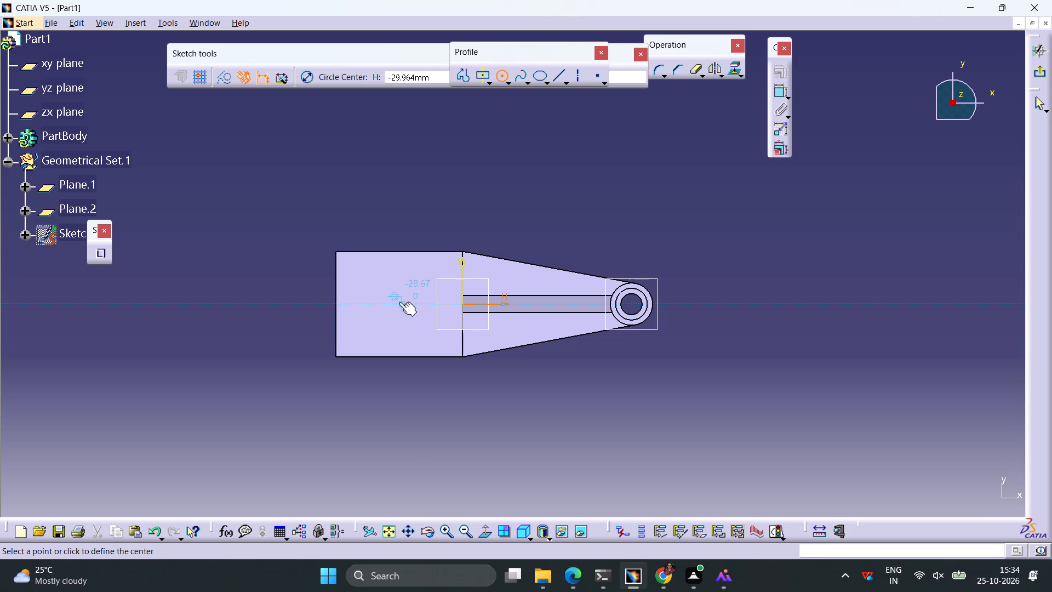
left_click(399, 302)
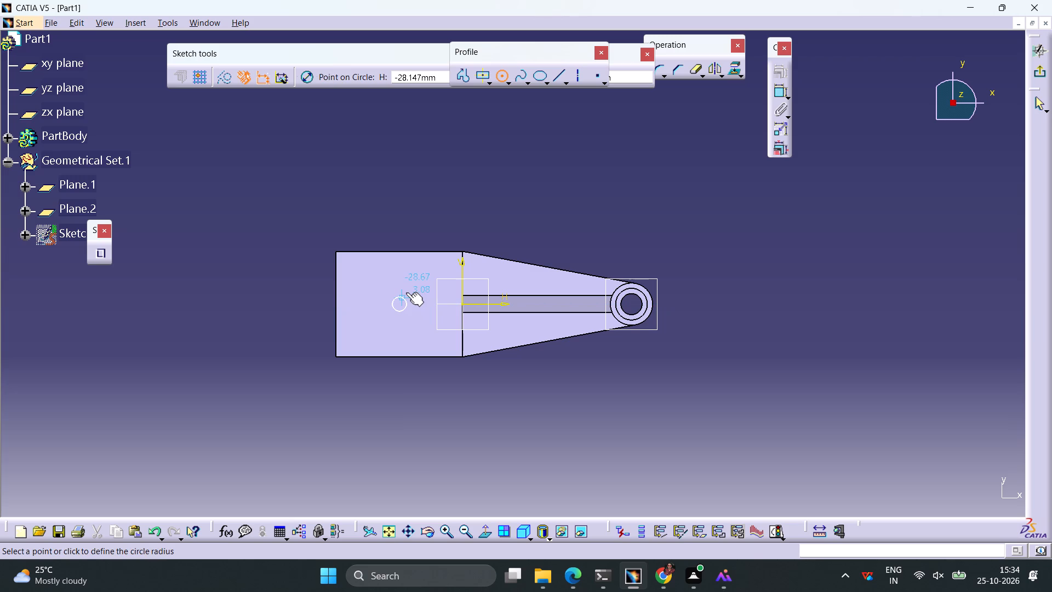
left_click(406, 292)
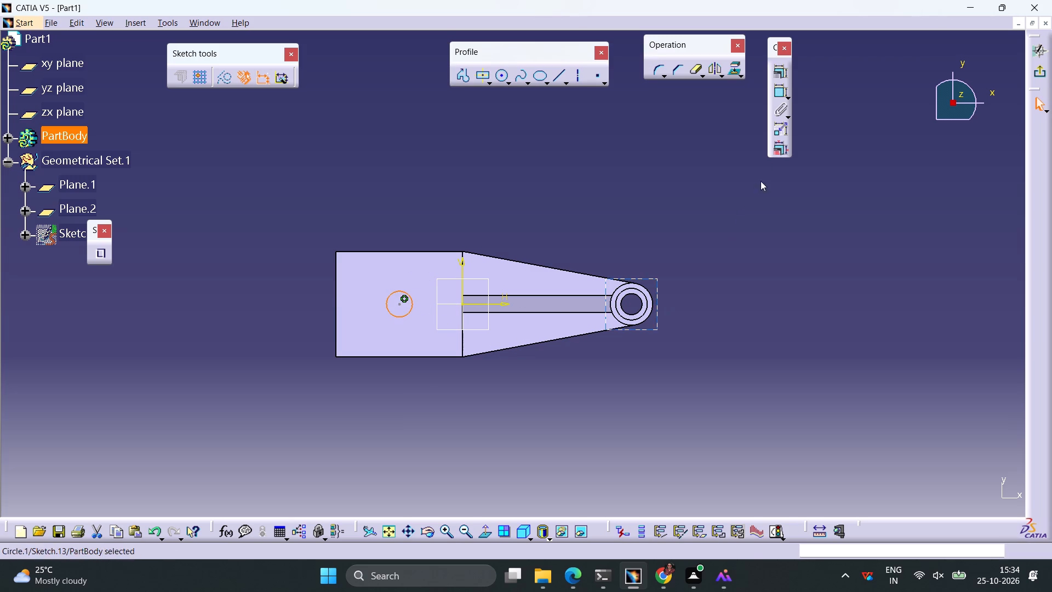
left_click(683, 168)
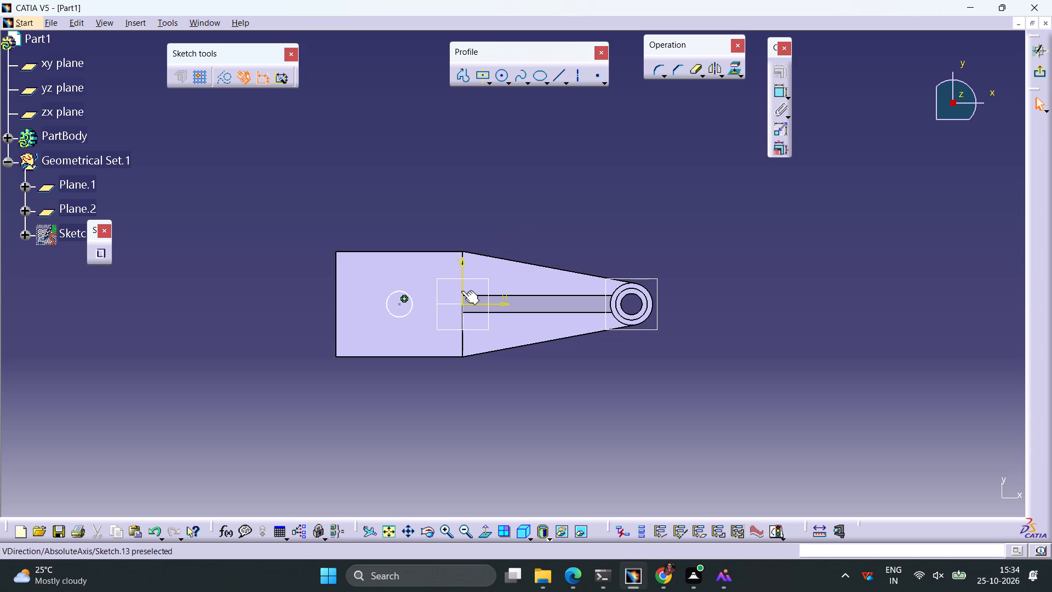
Constrain the circle's centre to 30 mm from the channel's edge on the arm side.
left_click(401, 302)
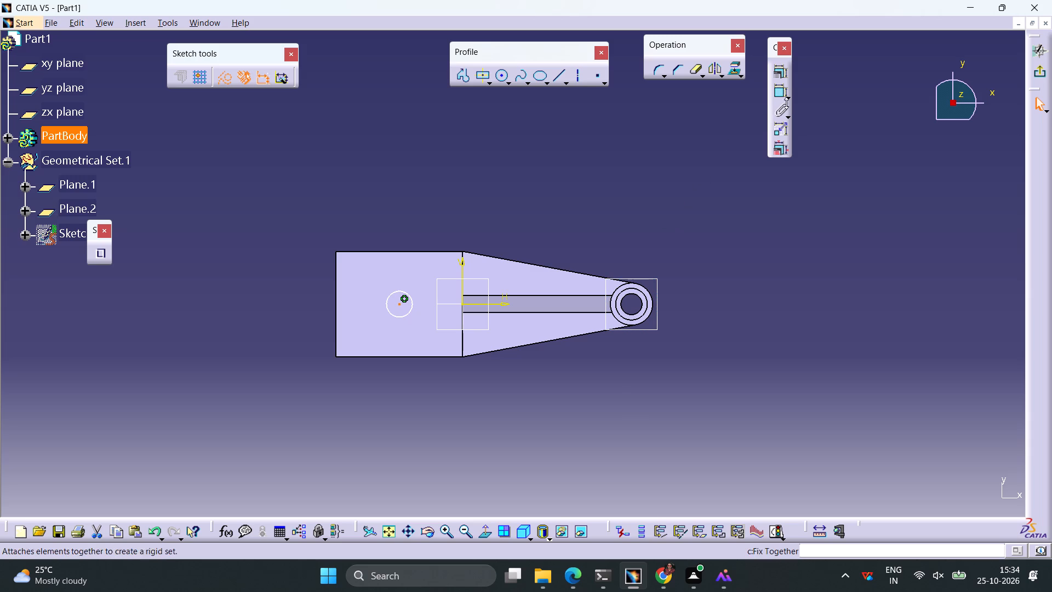
left_click(779, 91)
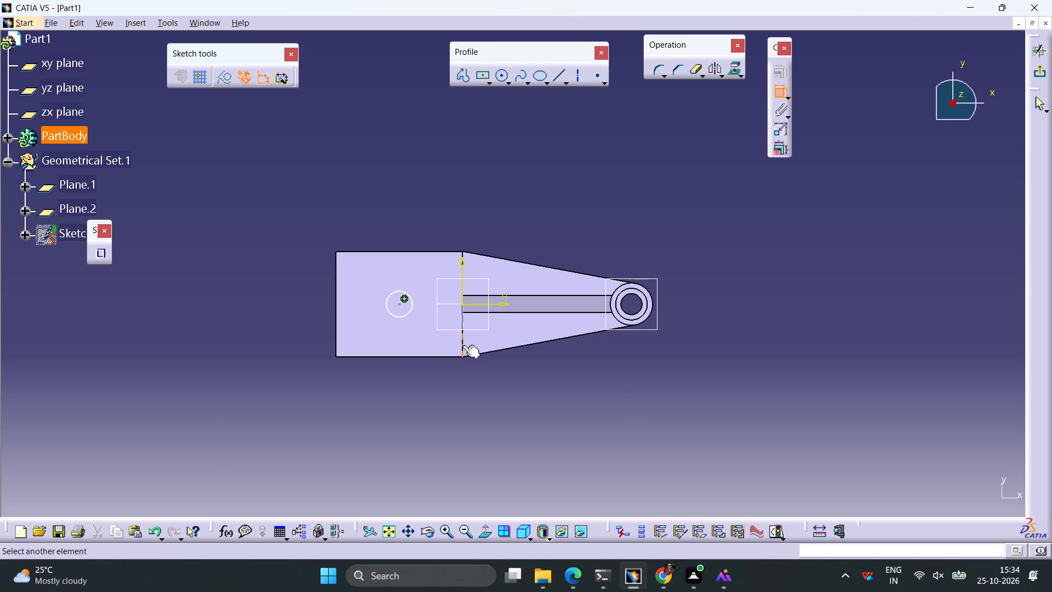
left_click(462, 345)
left_click(430, 379)
double_click(430, 368)
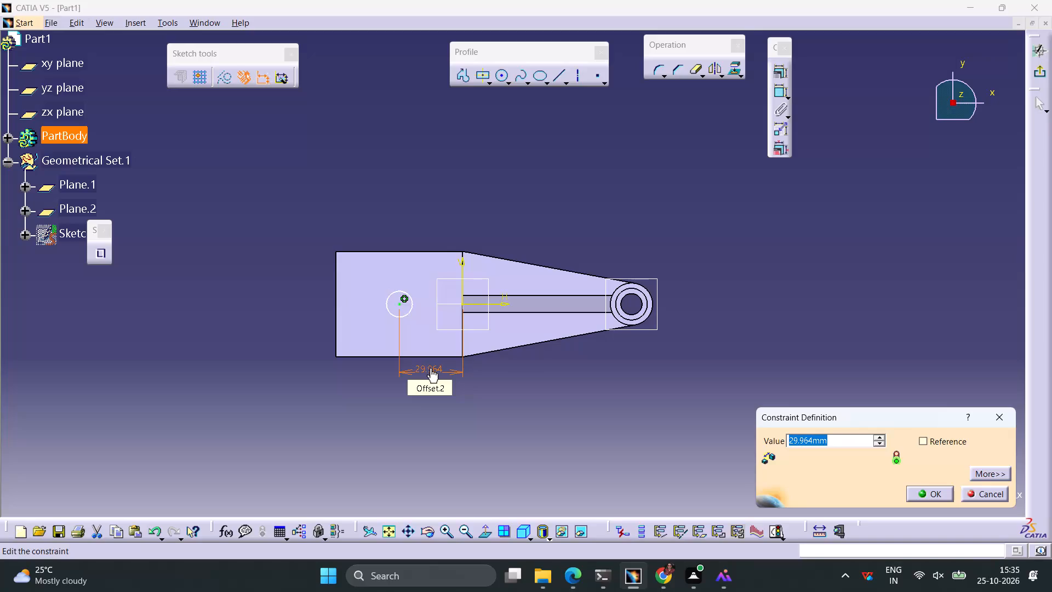
type("30")
key("Return")
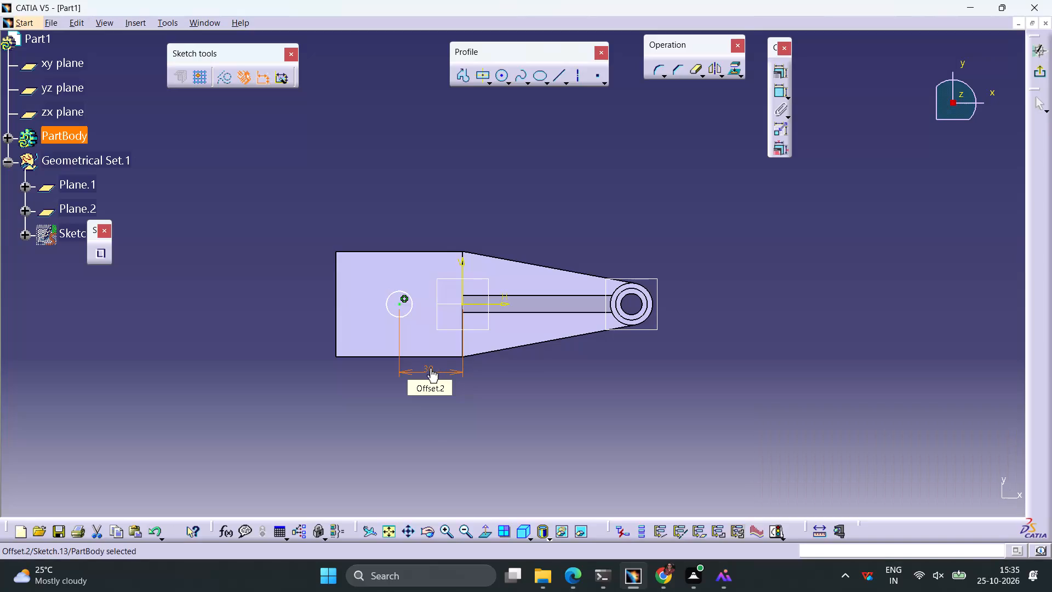
left_click(560, 408)
Constrain the circle's diameter to 10 mm and finish the sketch.
left_click(409, 310)
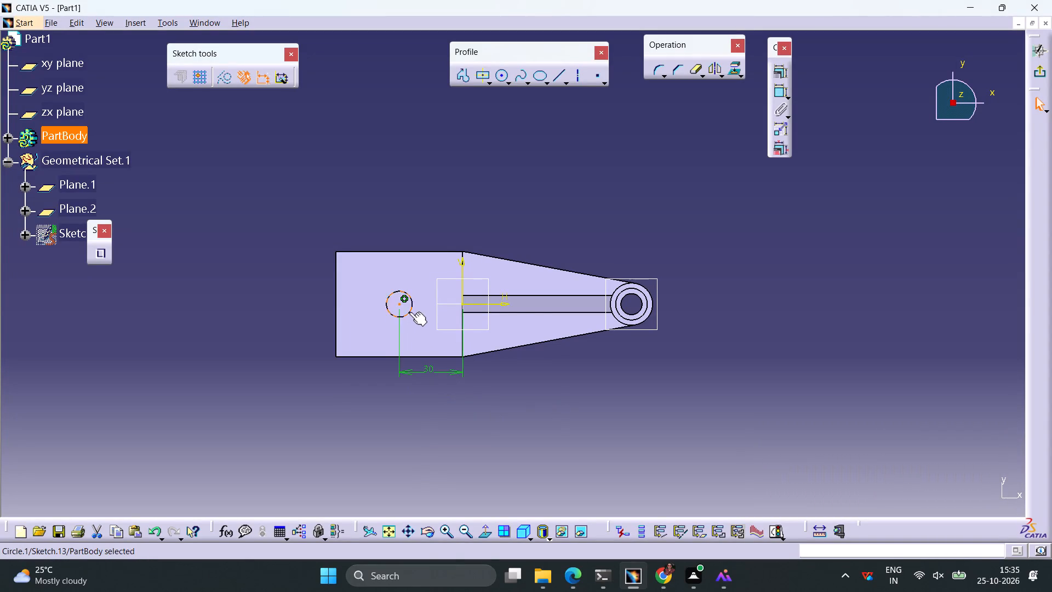
left_click(778, 95)
left_click(522, 209)
double_click(533, 203)
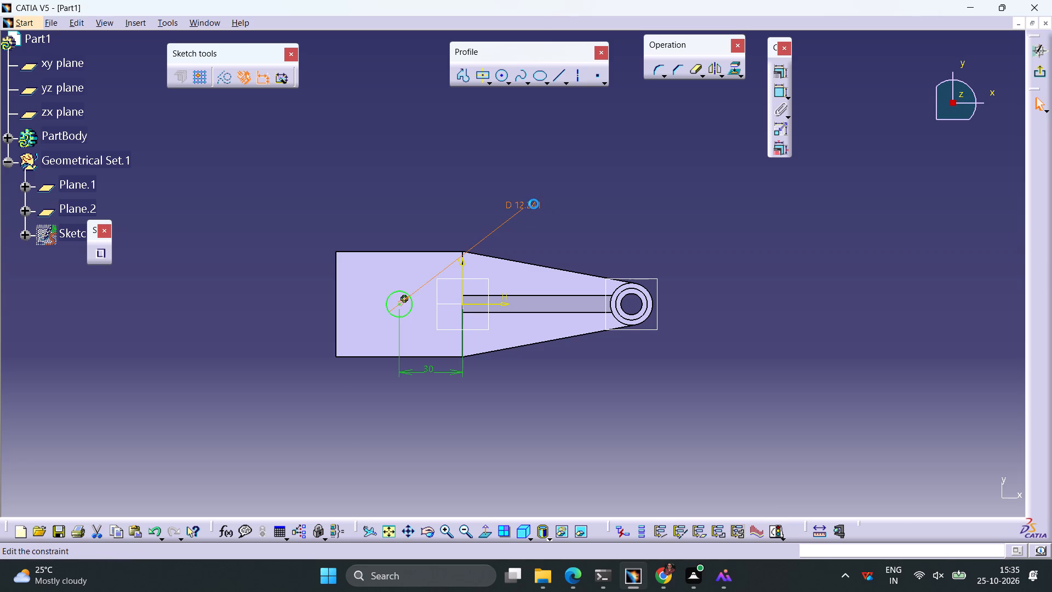
type("10")
key("Return")
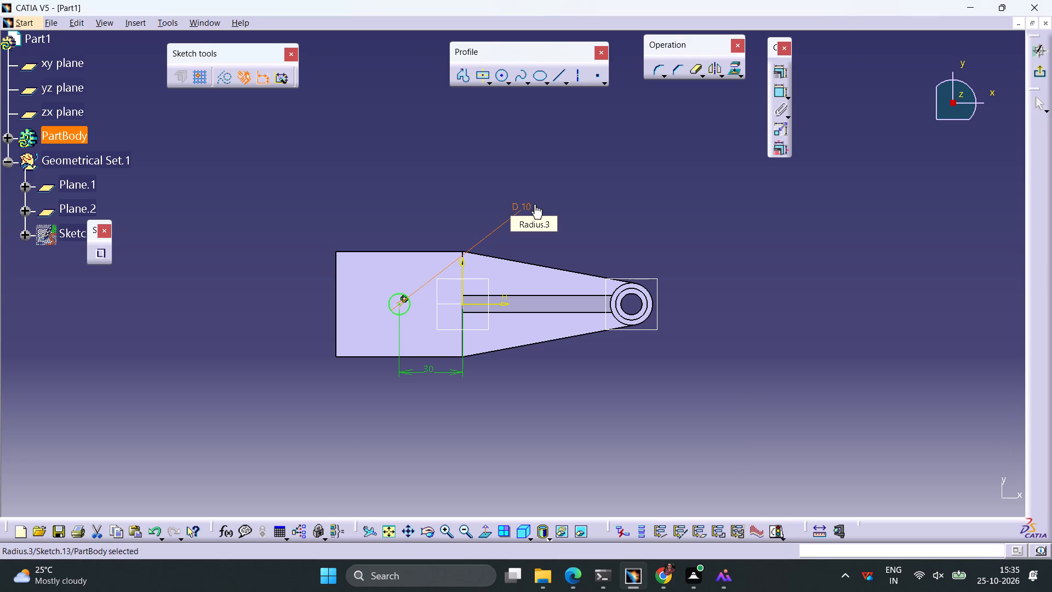
left_click(1042, 72)
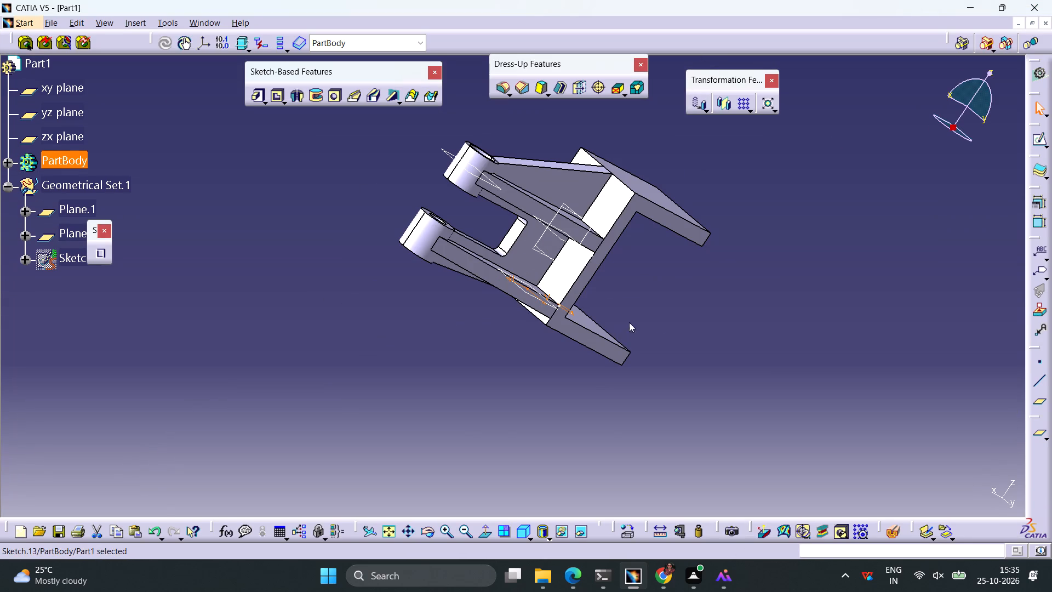
Cut the 10 mm circle through the lower flange as a pocket with a depth of 8 mm.
middle_click_drag(685, 291, 566, 261)
right_click_drag(680, 289, 566, 261)
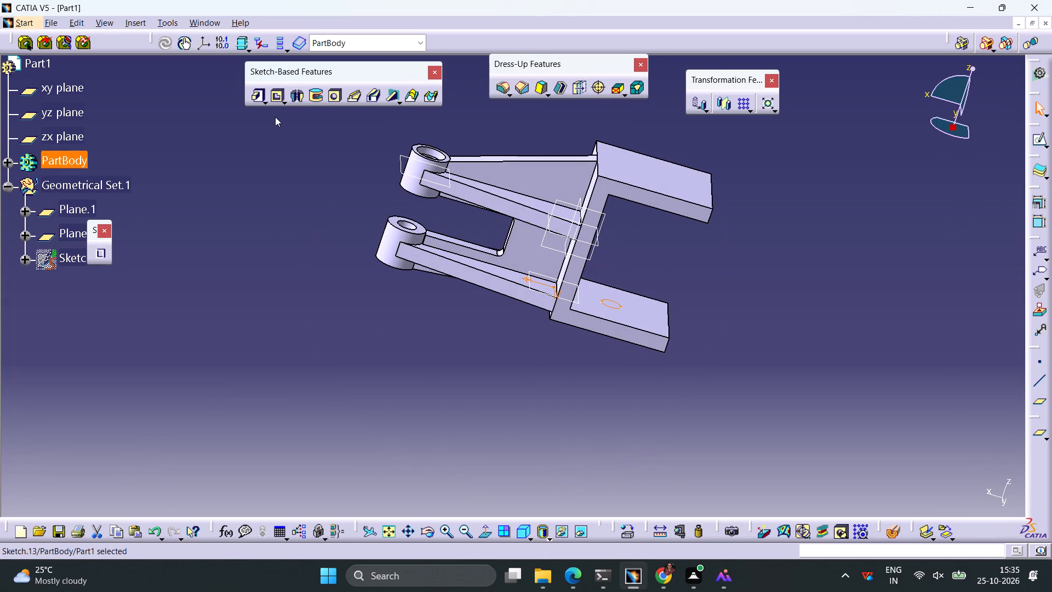
left_click(276, 96)
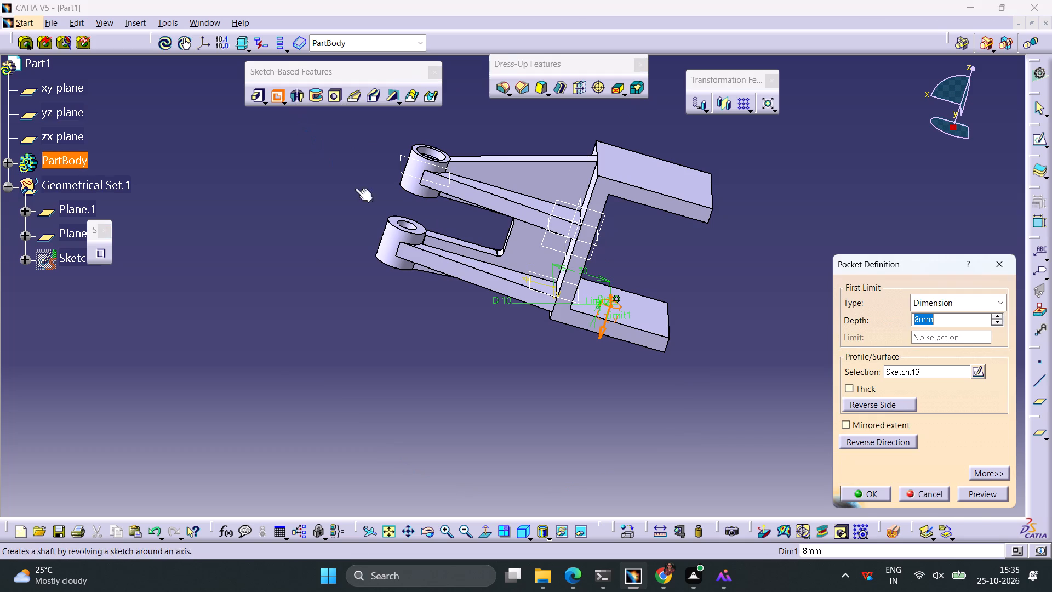
left_click(856, 495)
left_click(764, 373)
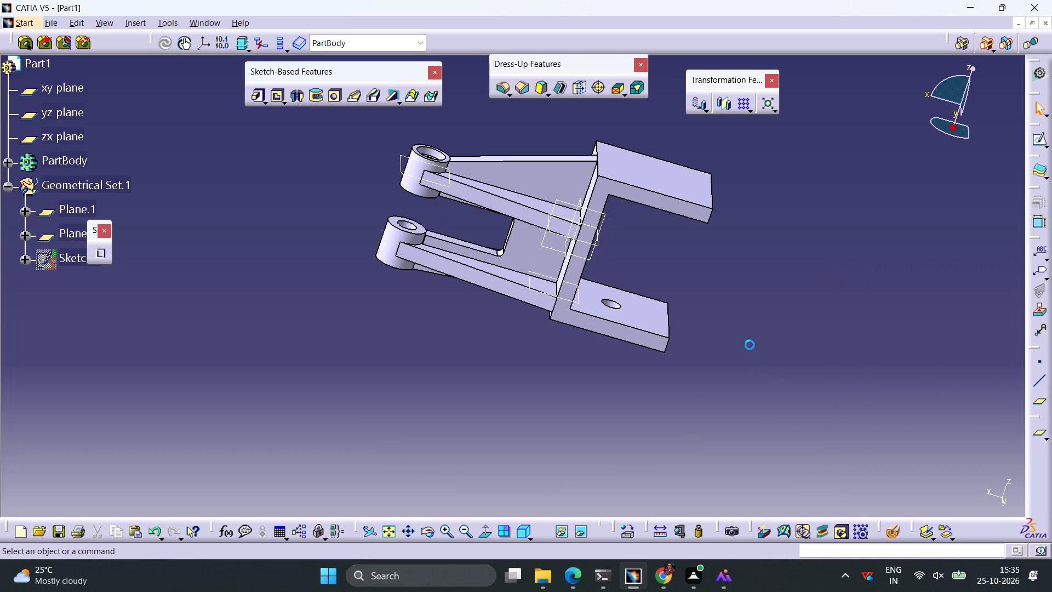
Sketch a circle about 10.5 mm in diameter on the upper flange's outer face, near a free-end corner at about H -47 mm, V 14 mm.
left_click(684, 180)
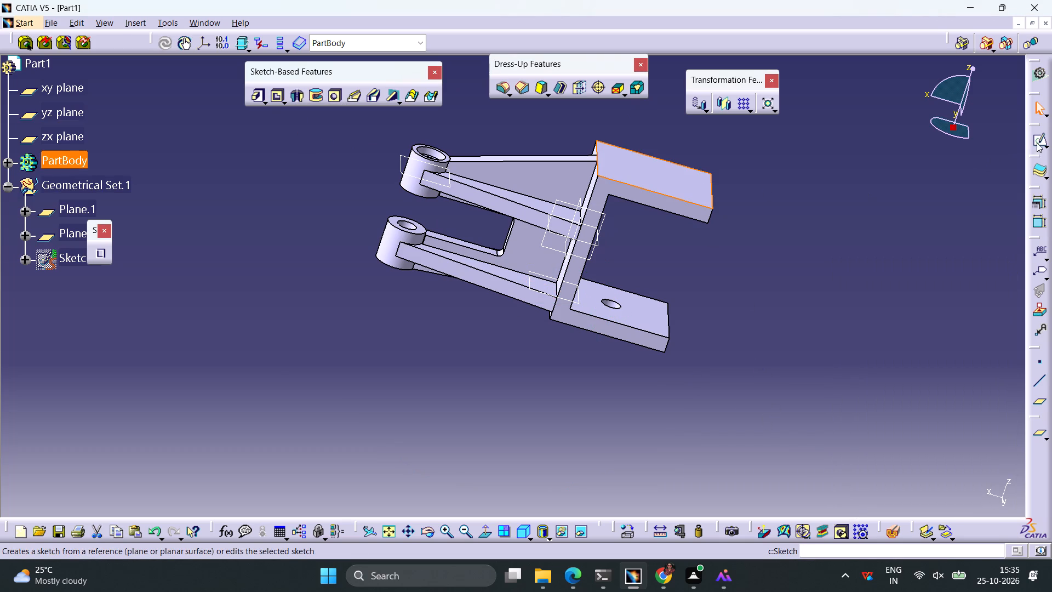
left_click(1037, 141)
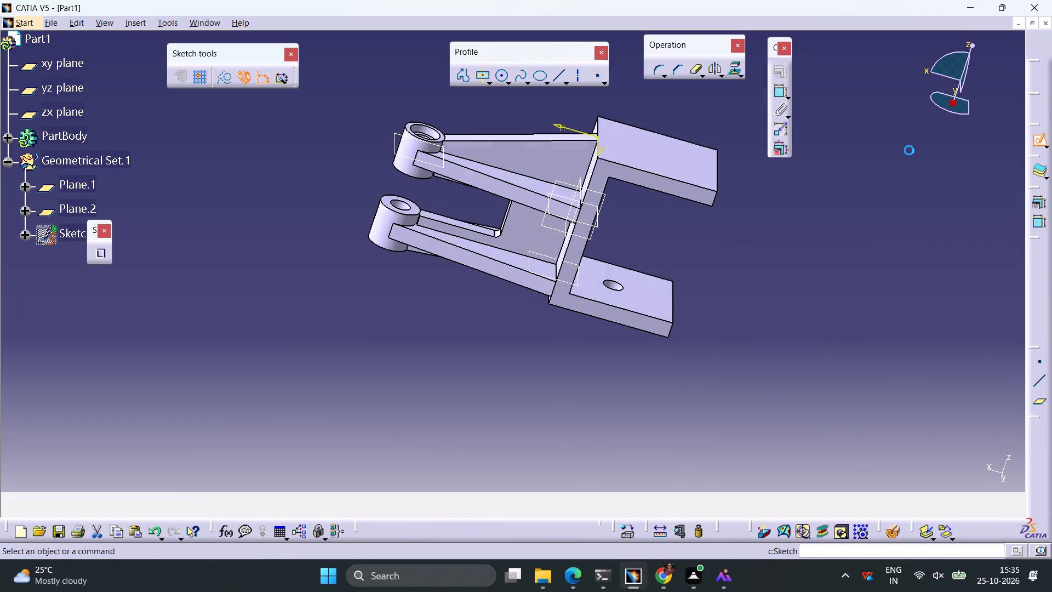
middle_click_drag(713, 277, 477, 366)
right_click_drag(713, 277, 477, 366)
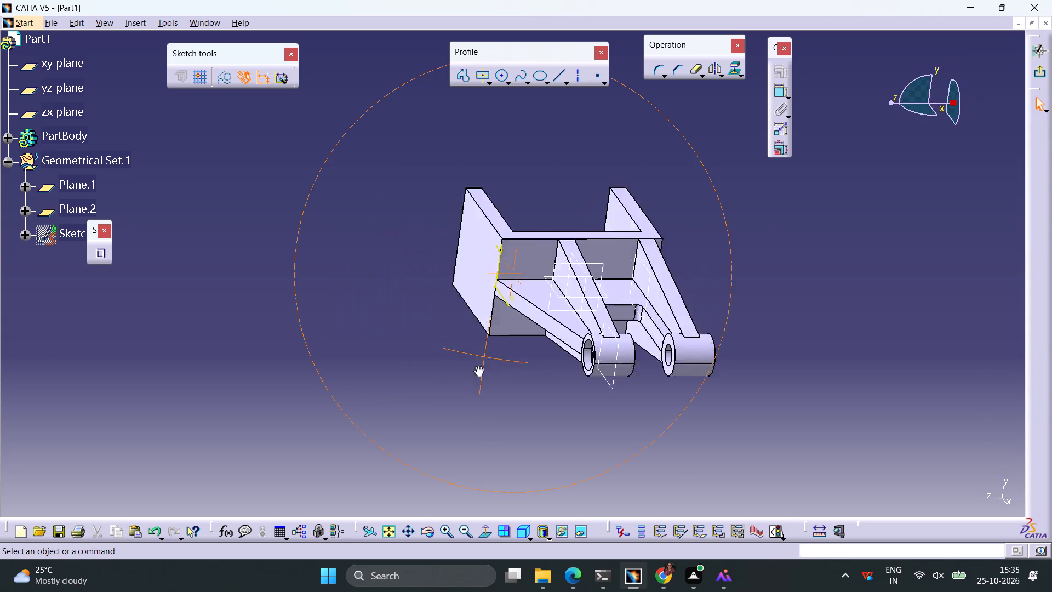
middle_click_drag(477, 366, 346, 231)
right_click_drag(477, 366, 346, 231)
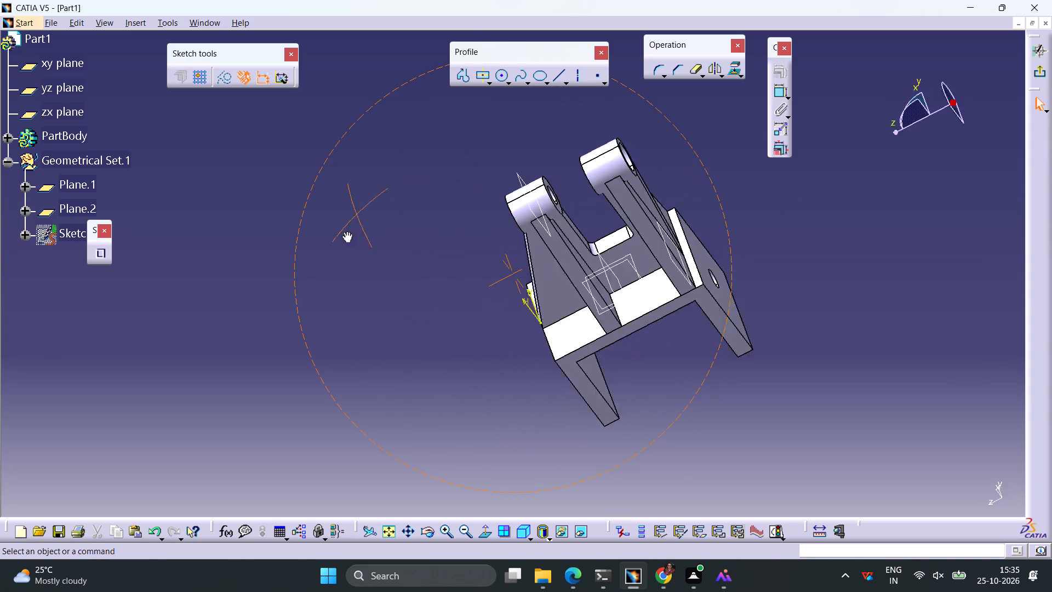
right_click_drag(346, 231, 357, 284)
middle_click_drag(346, 231, 357, 284)
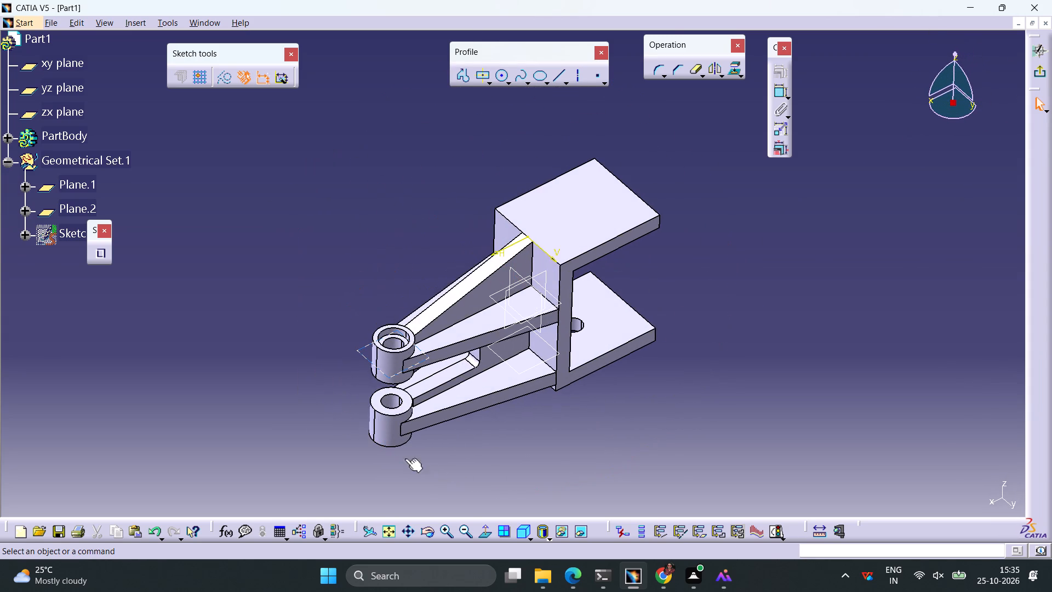
left_click(485, 527)
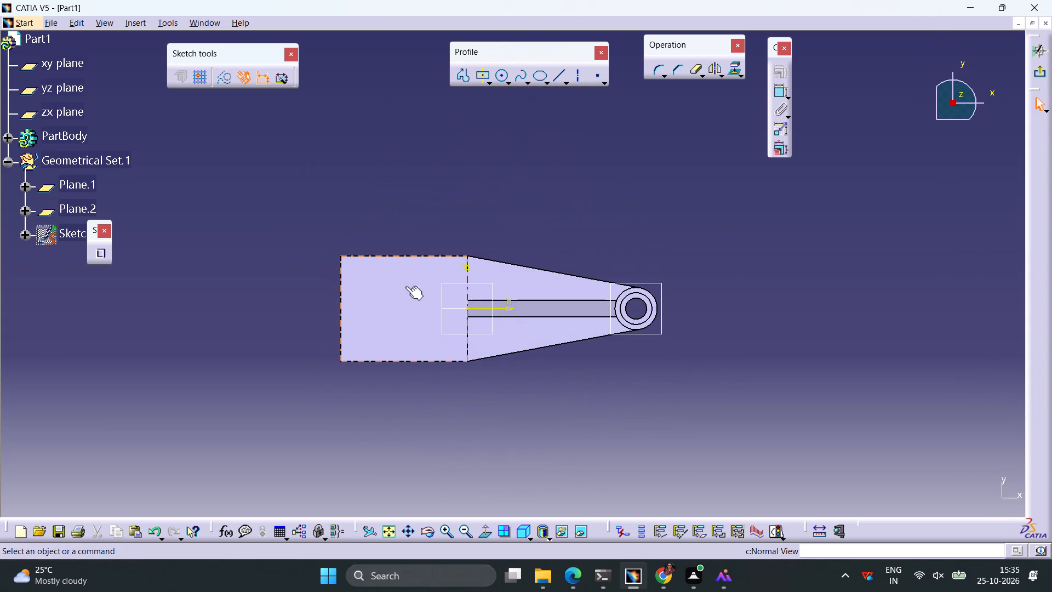
middle_click_drag(499, 213, 685, 173)
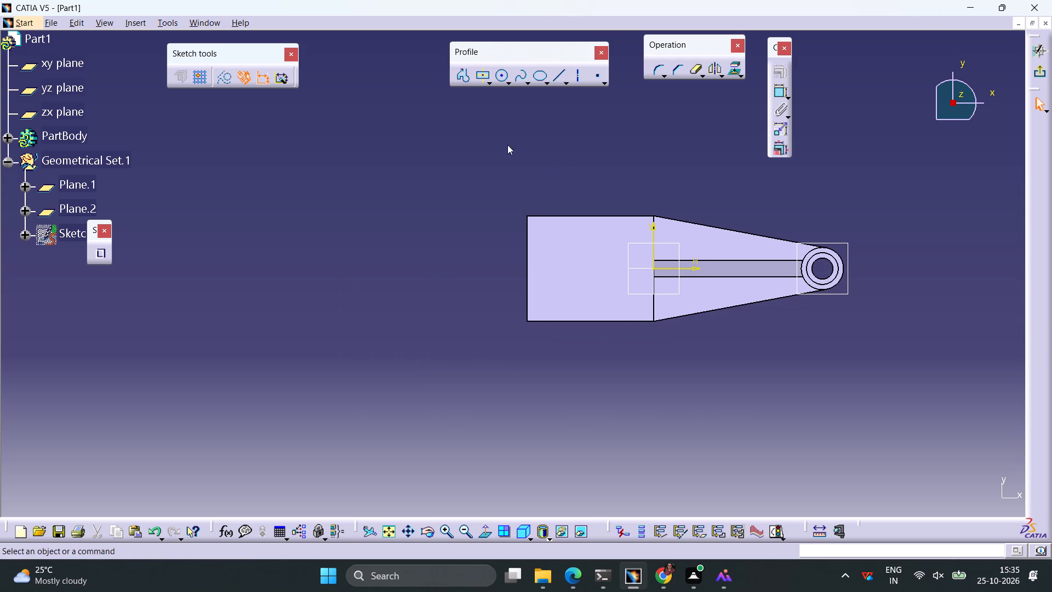
left_click(501, 75)
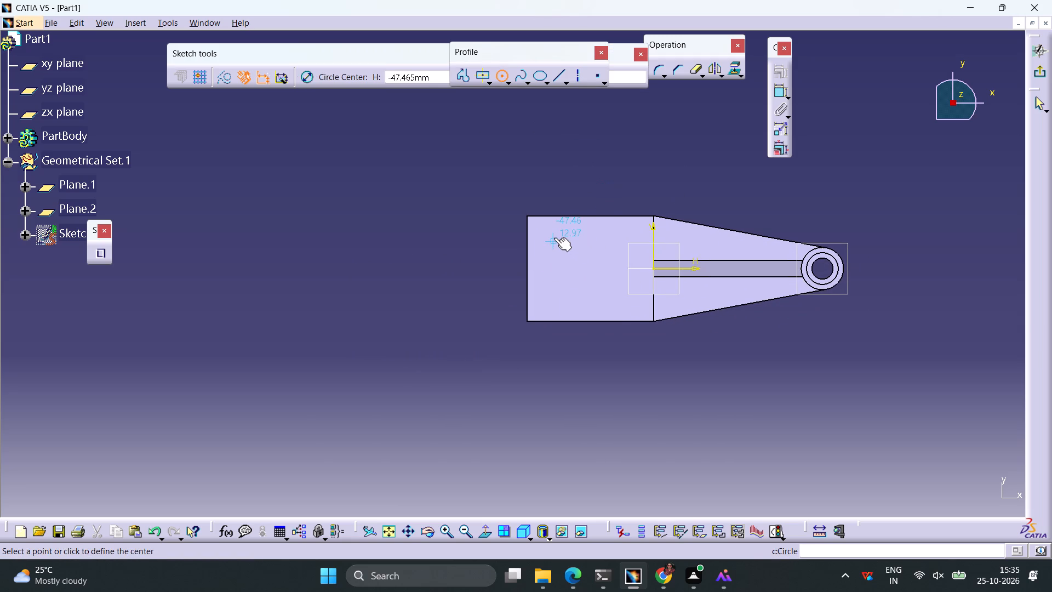
left_click(554, 237)
left_click(564, 232)
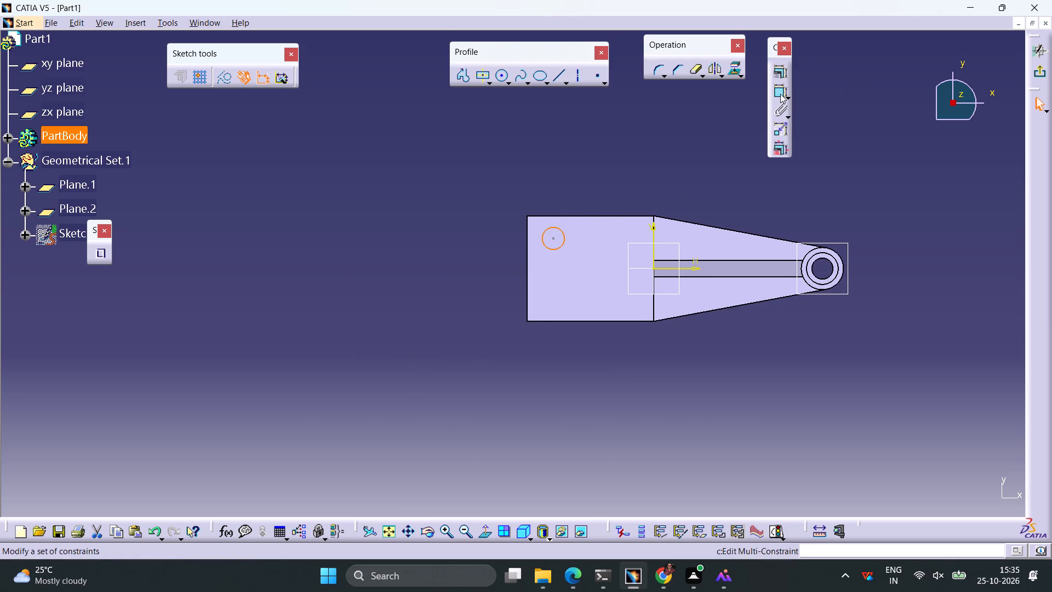
Constrain the new circle's diameter to 10 mm.
left_click(780, 94)
left_click(616, 186)
double_click(625, 183)
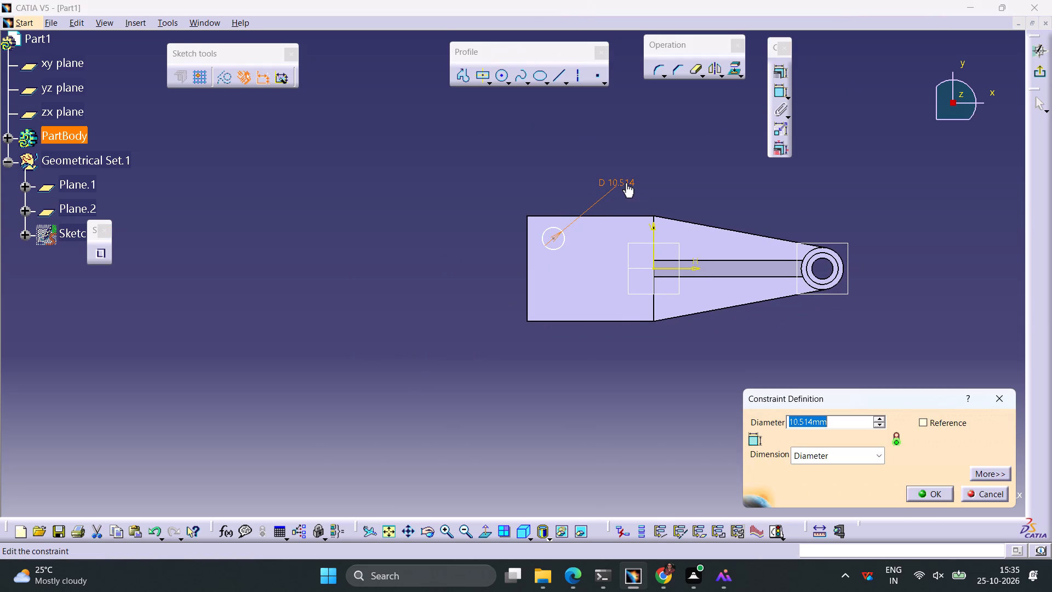
type("10")
key("Return")
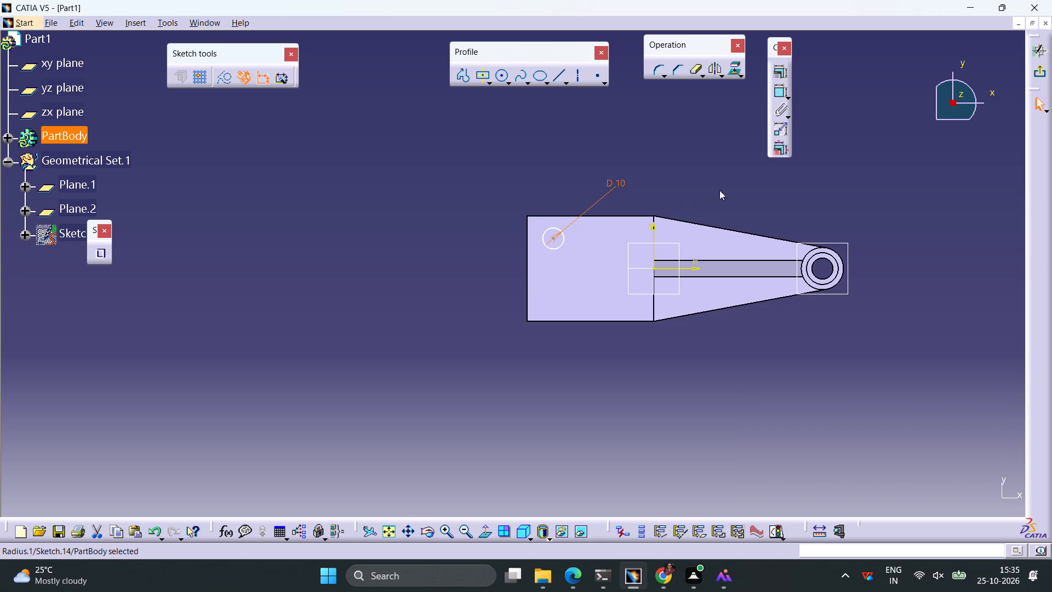
left_click(718, 181)
Constrain the circle's centre to 10 mm from the upper flange's free end edge.
left_click(555, 239)
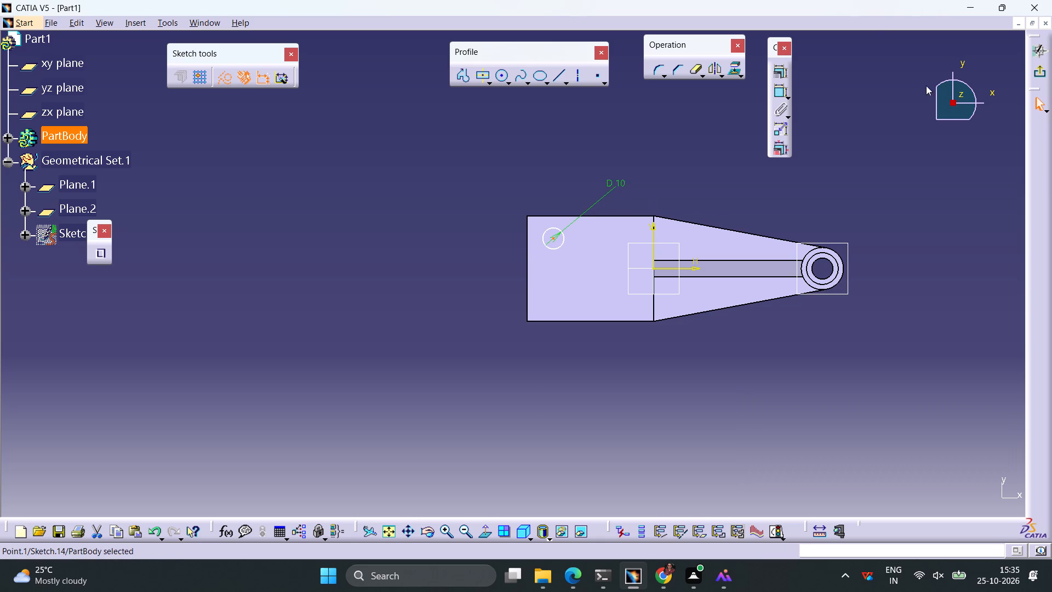
left_click(781, 94)
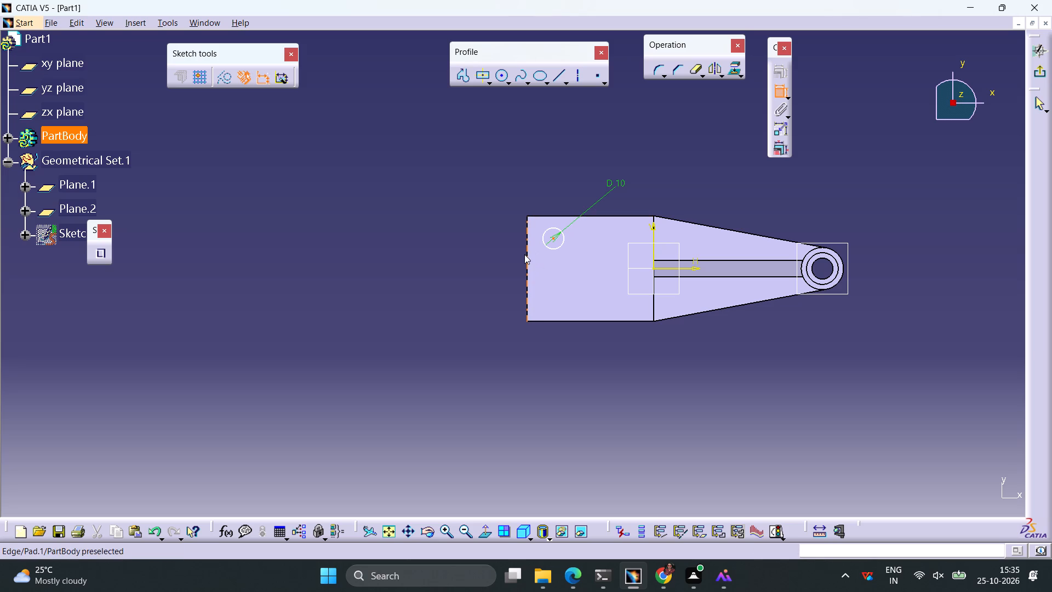
left_click(527, 251)
left_click(490, 253)
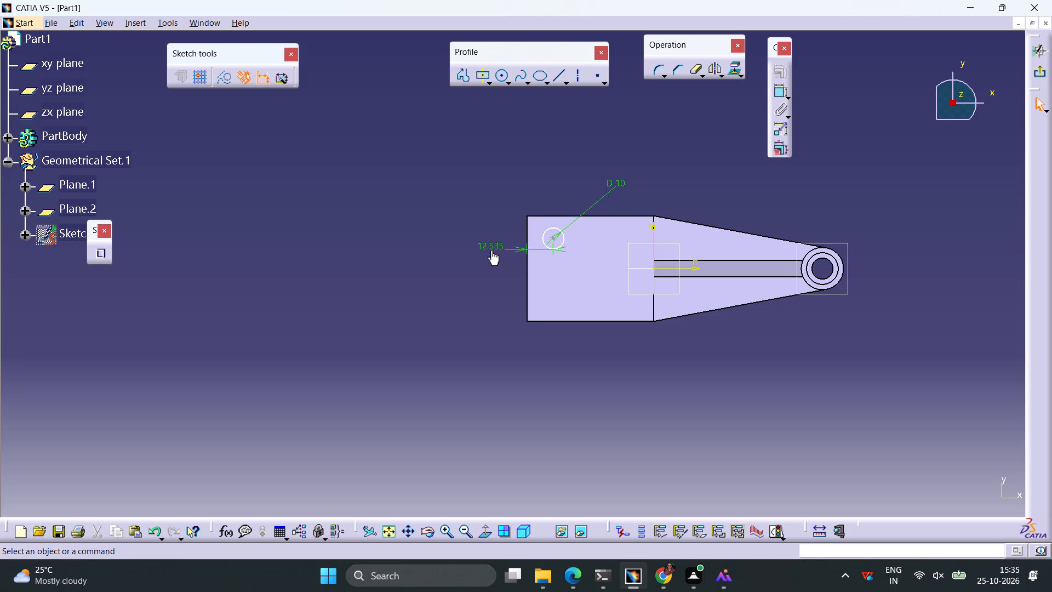
double_click(490, 244)
type("10")
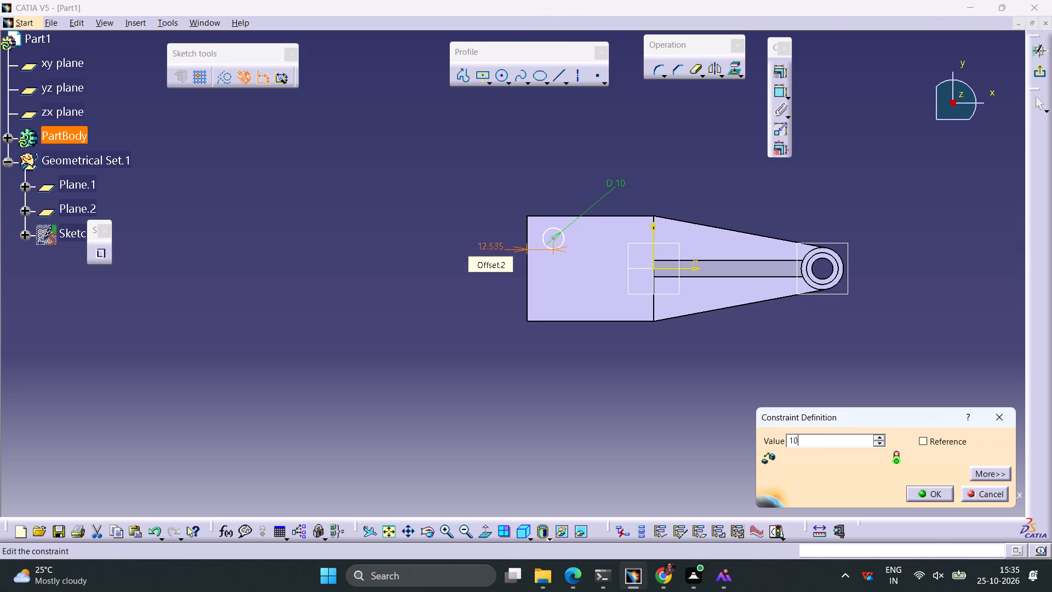
key("Return")
left_click(566, 168)
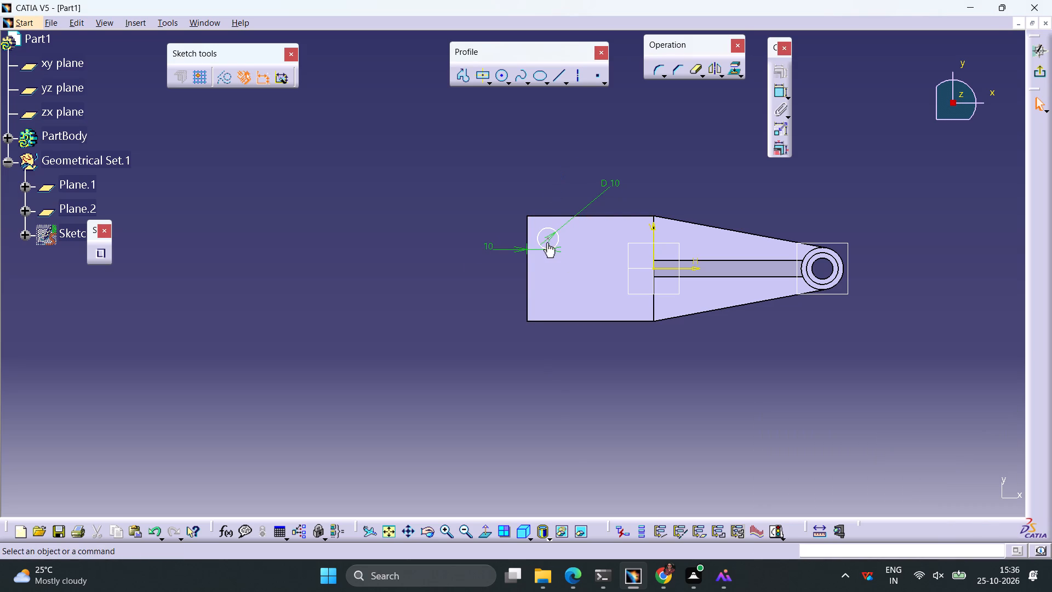
Constrain the circle's centre to 10 mm from the upper flange's nearest long side edge.
left_click(549, 239)
left_click(778, 90)
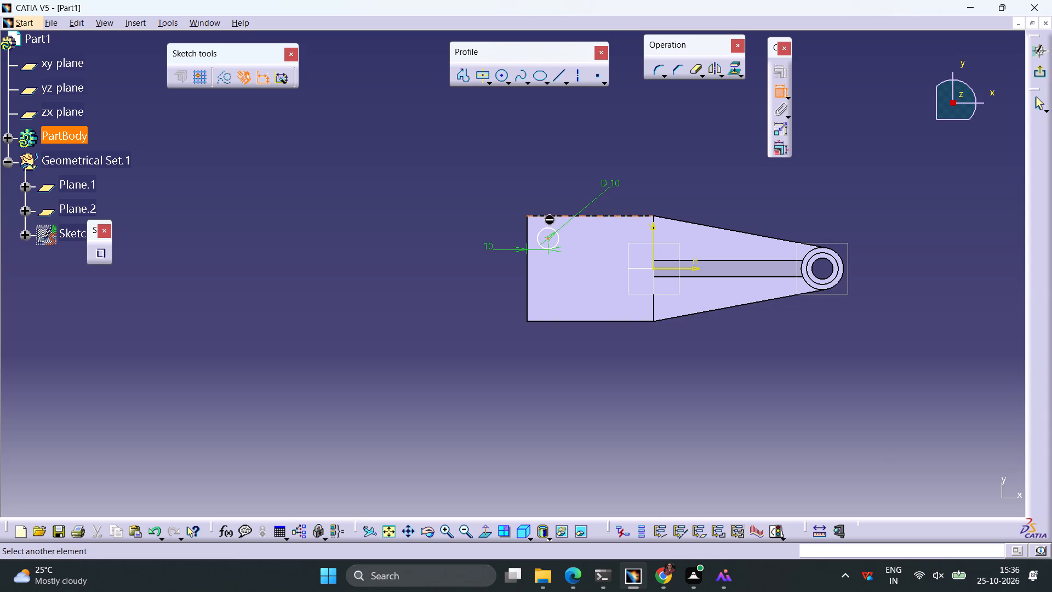
left_click(555, 215)
left_click(550, 173)
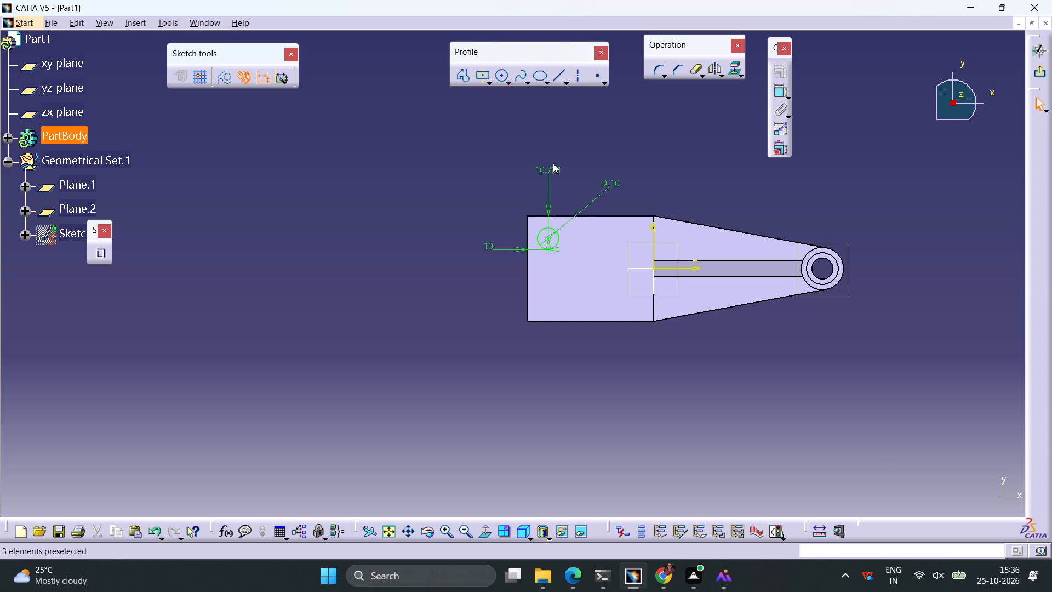
left_click(553, 163)
left_click(552, 169)
left_click(552, 170)
double_click(552, 170)
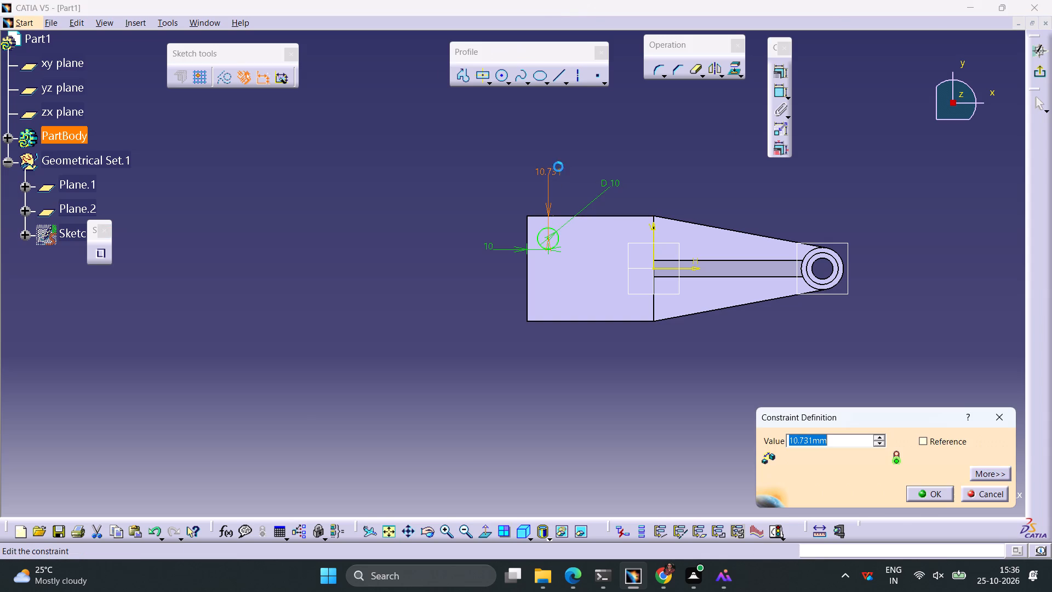
type("10")
key("Return")
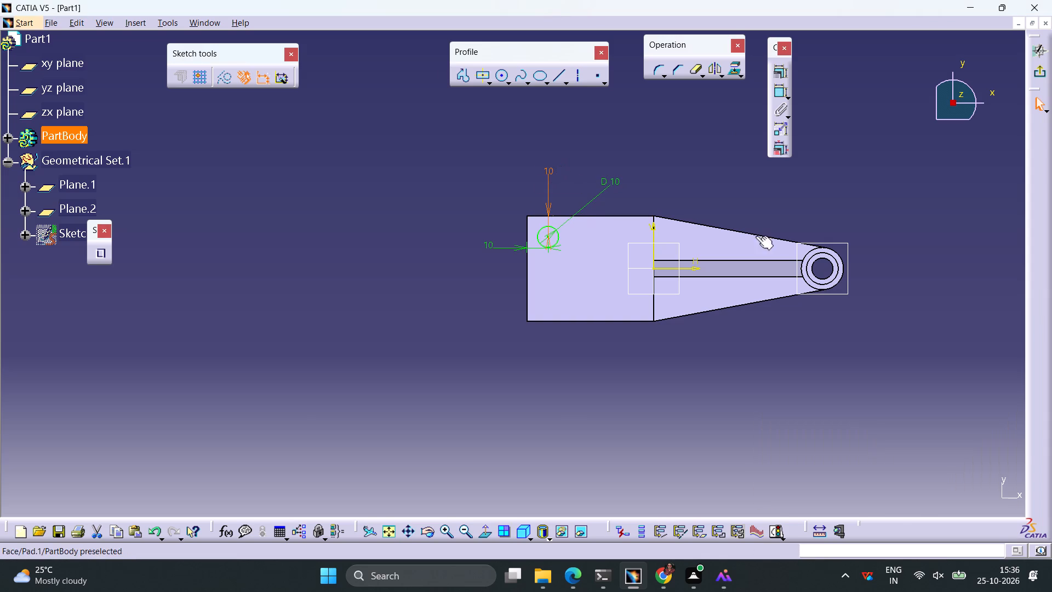
left_click(958, 186)
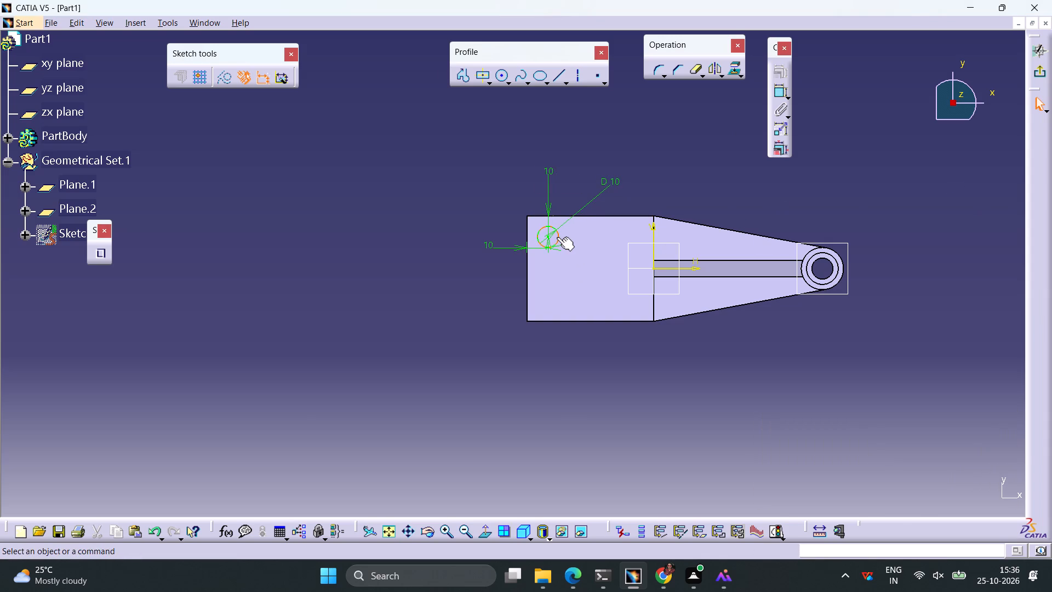
Mirror the 10 mm circle about the sketch's horizontal axis and finish the sketch.
left_click(557, 237)
left_click(714, 68)
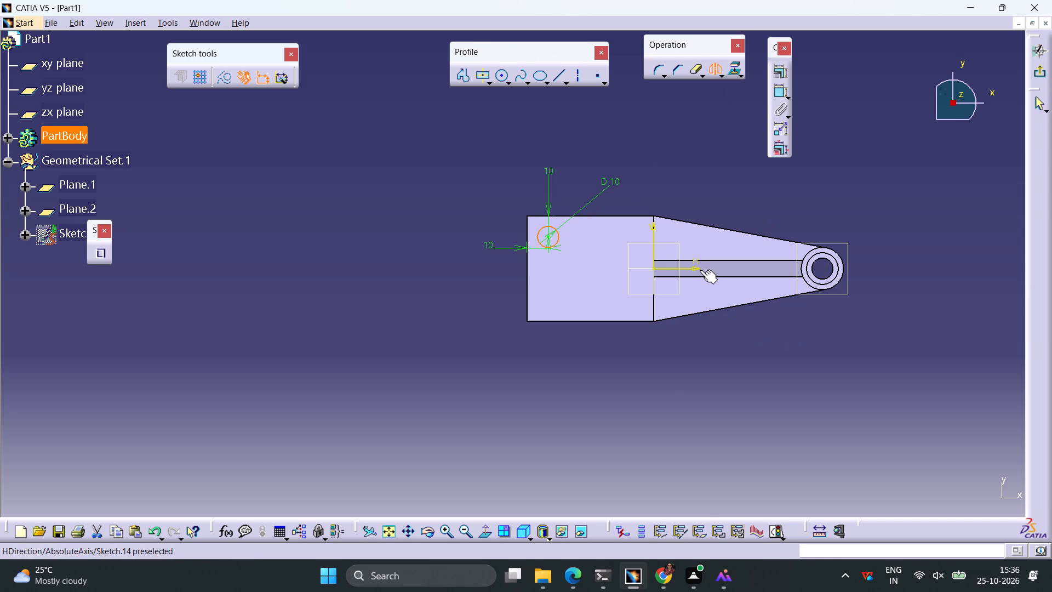
left_click(696, 268)
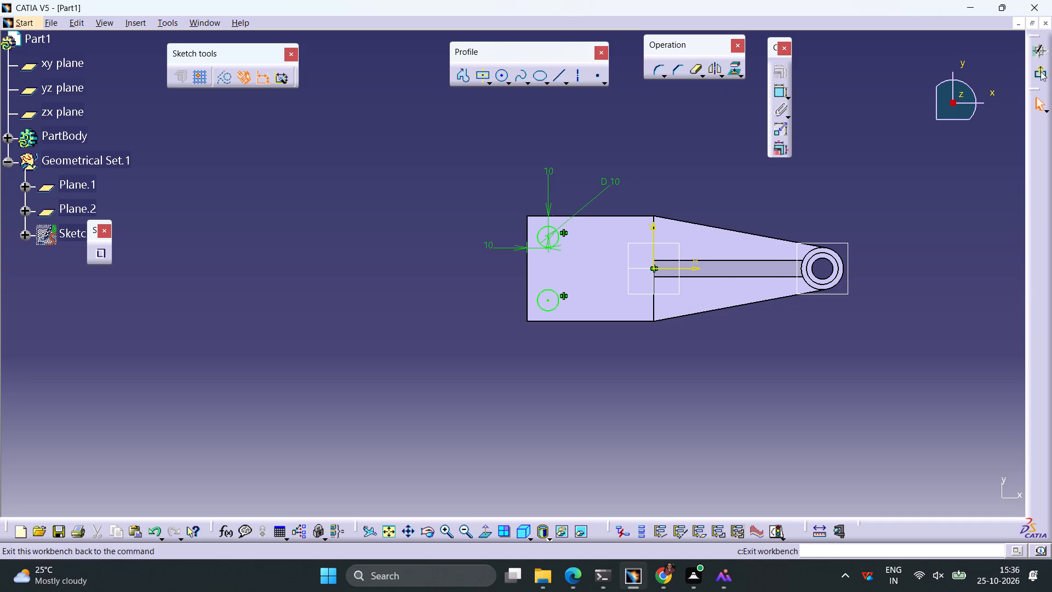
left_click(1040, 71)
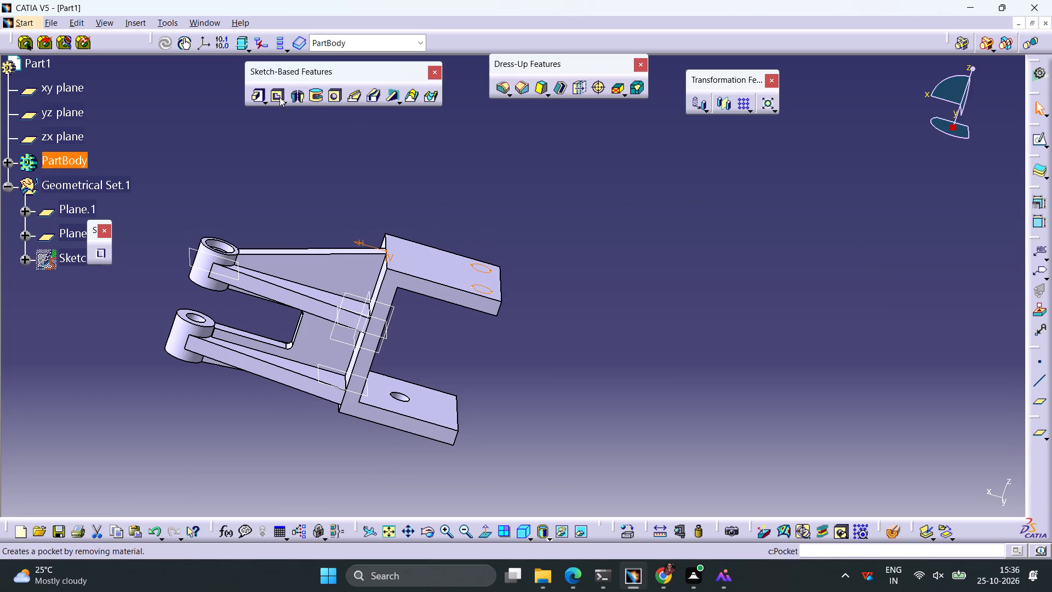
Cut the two 10 mm circles through the upper flange as a pocket with a depth of 8 mm.
left_click(278, 98)
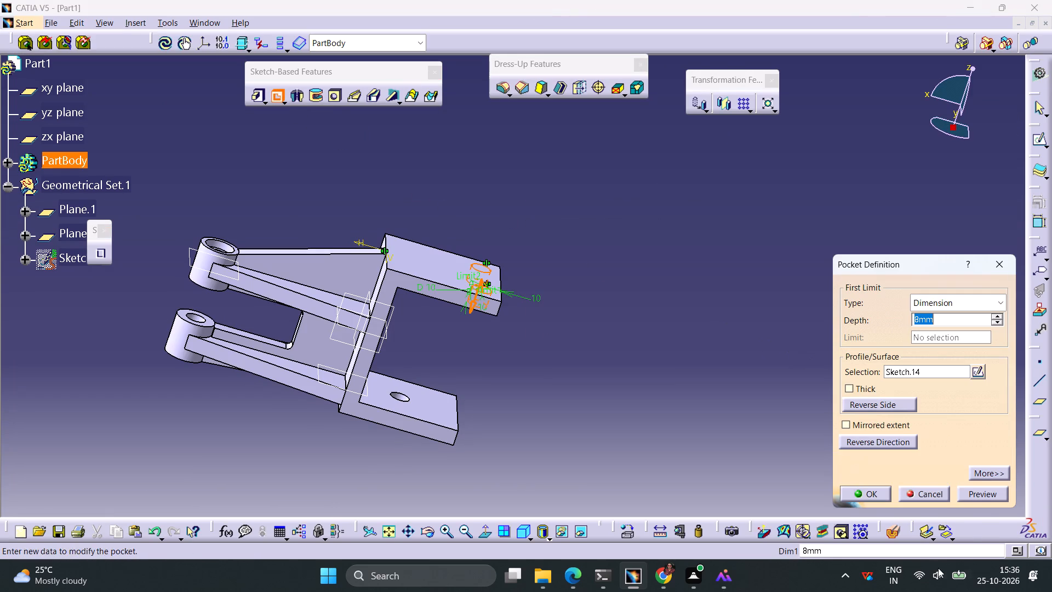
left_click(971, 499)
left_click(861, 490)
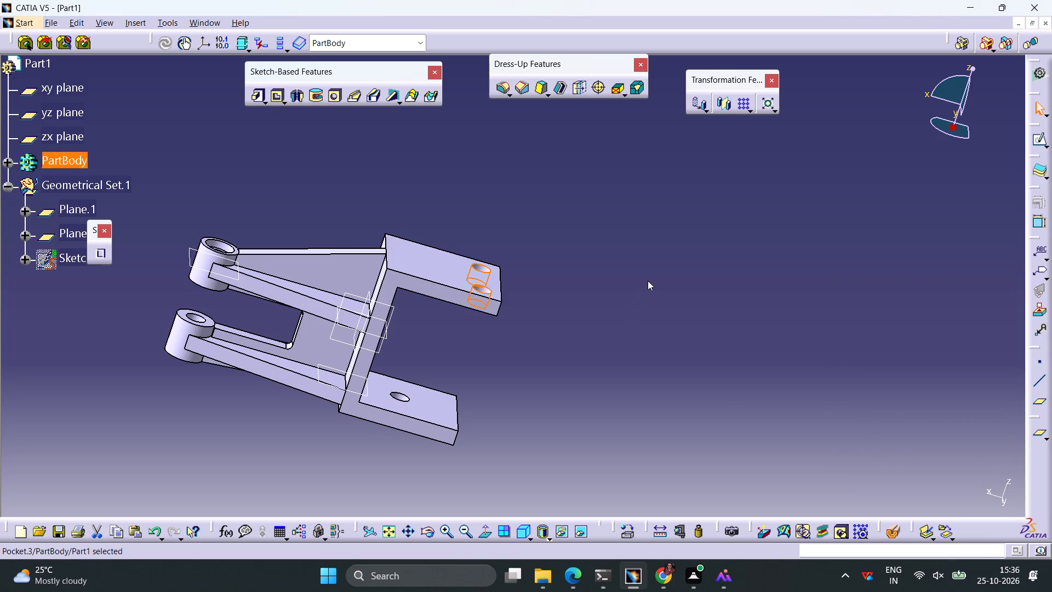
left_click(609, 277)
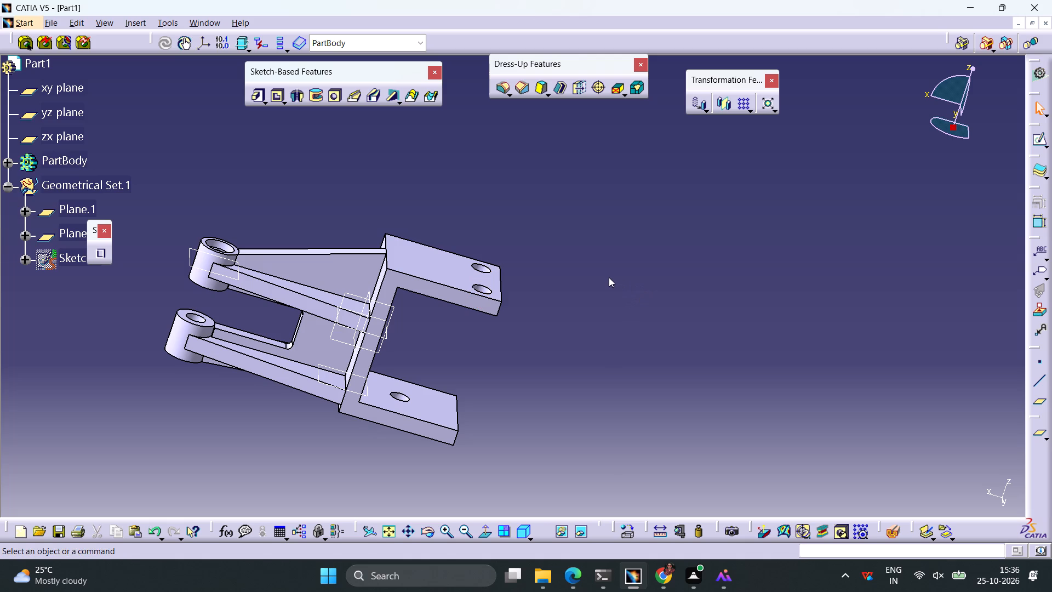
Save the bracket model as Part1.CATPart.
middle_click_drag(625, 218, 622, 297, "ctrl")
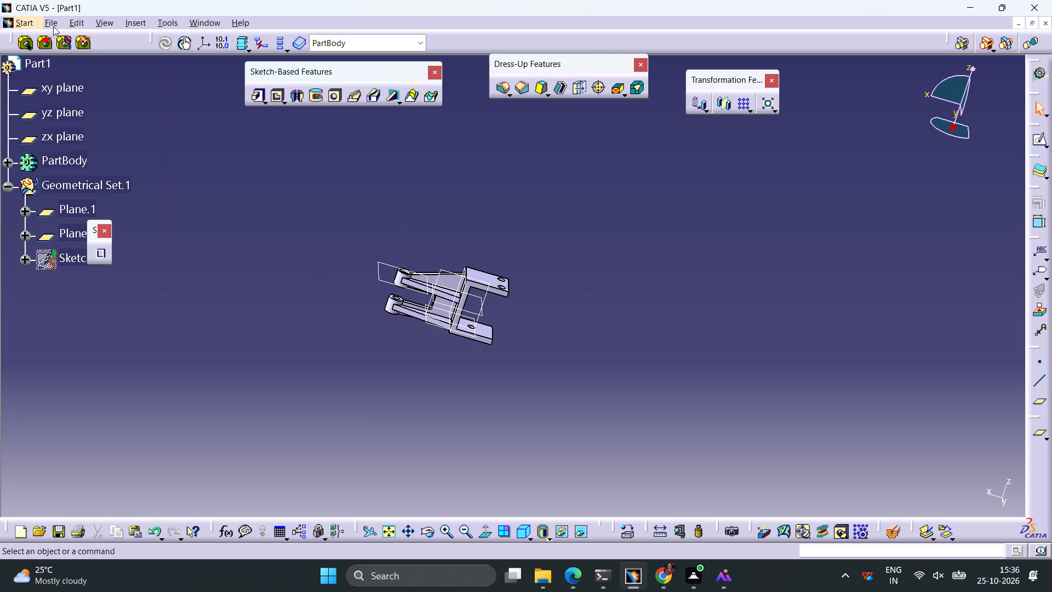
left_click(53, 26)
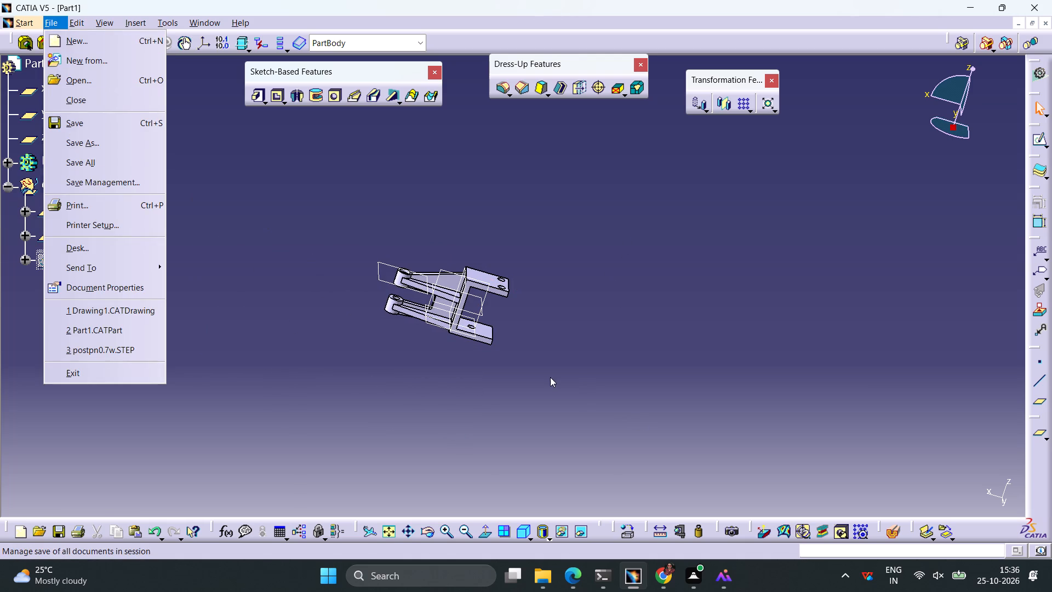
left_click(98, 144)
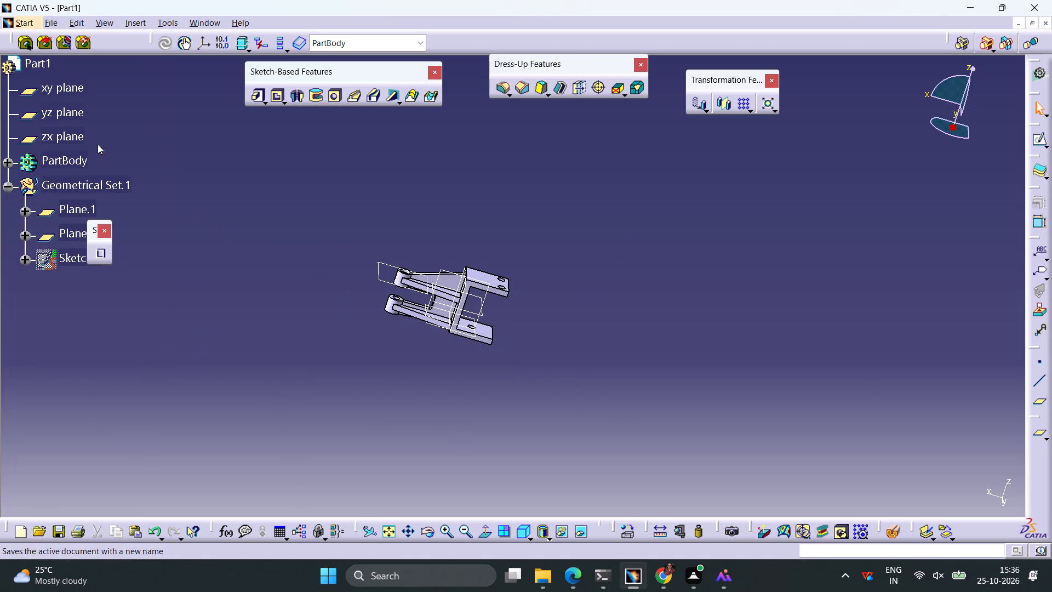
left_click(729, 396)
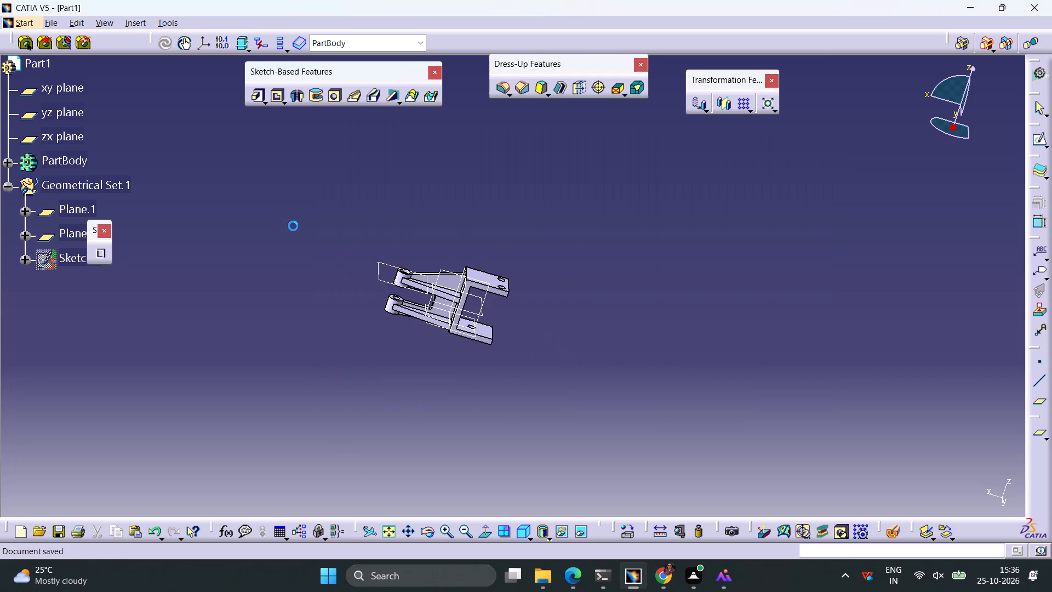
Save a copy of the bracket model as Part1 in igs format in the internship folder.
left_click(50, 20)
left_click(124, 150)
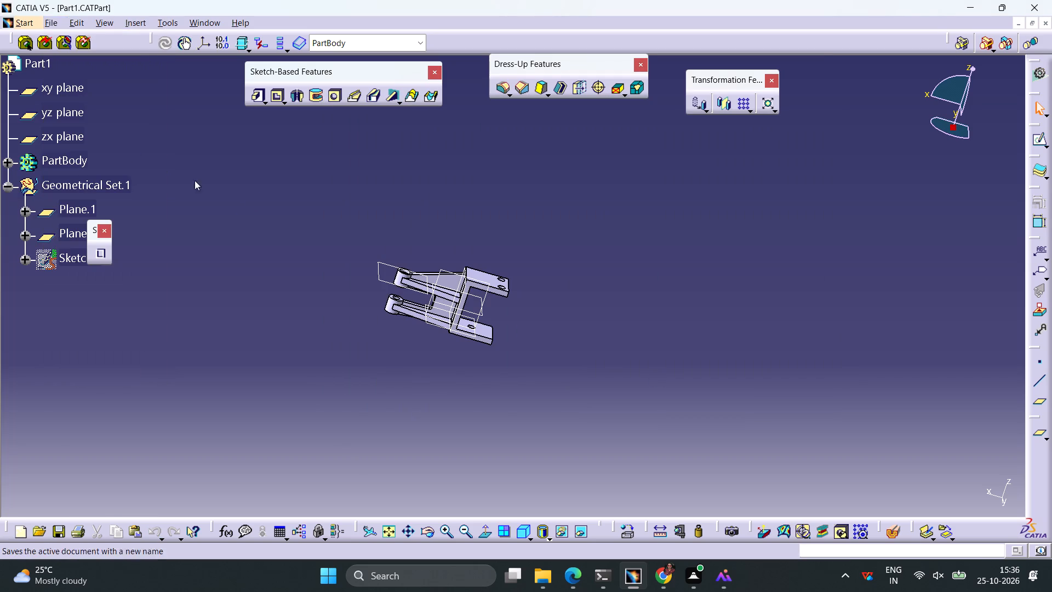
left_click(520, 336)
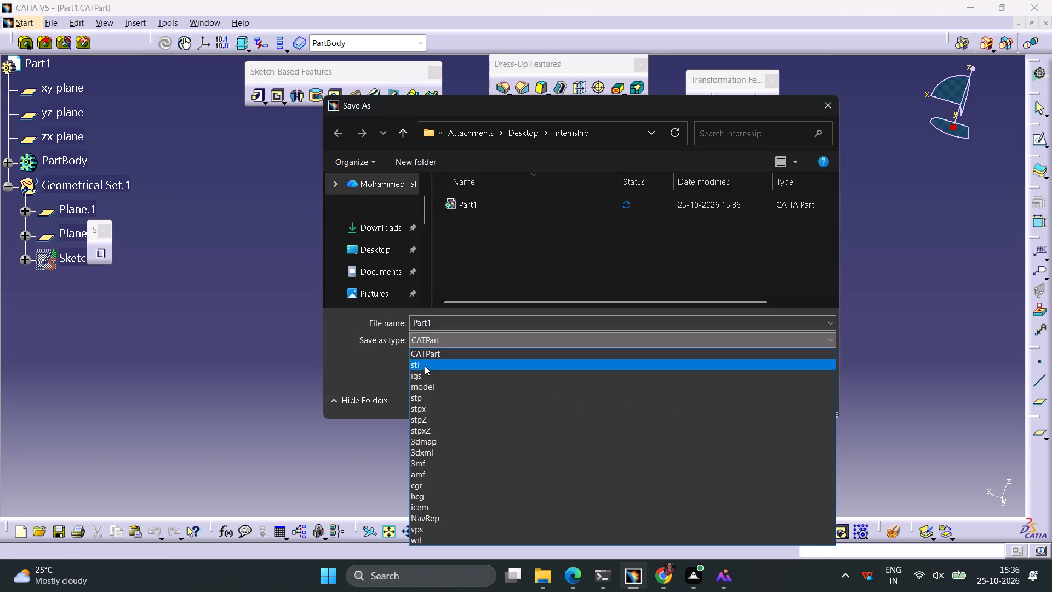
left_click(425, 372)
left_click(748, 399)
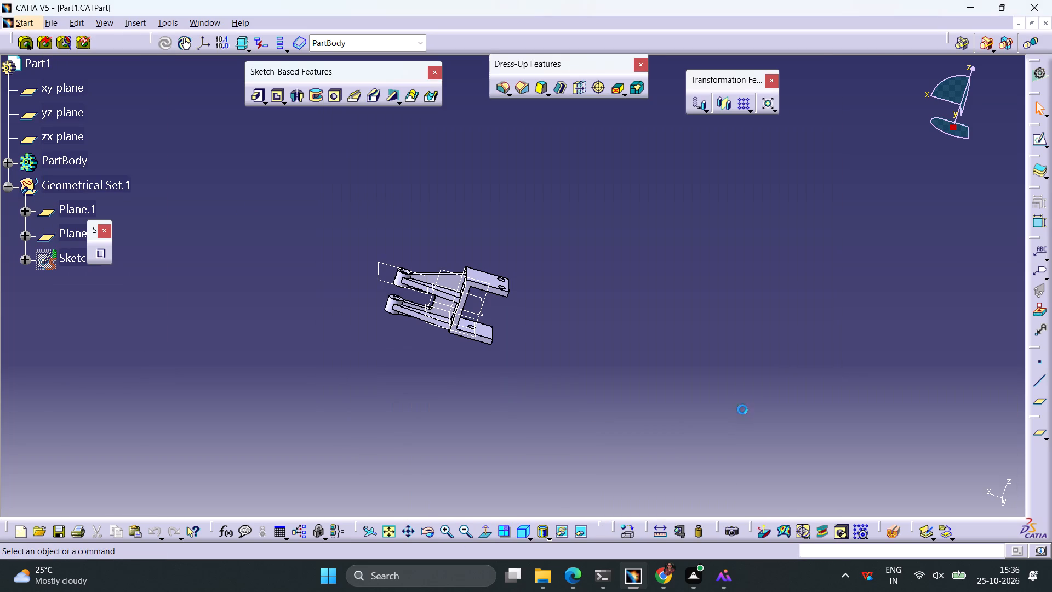
Create a new Drawing document with the default sheet settings.
key("ctrl+n")
key("d")
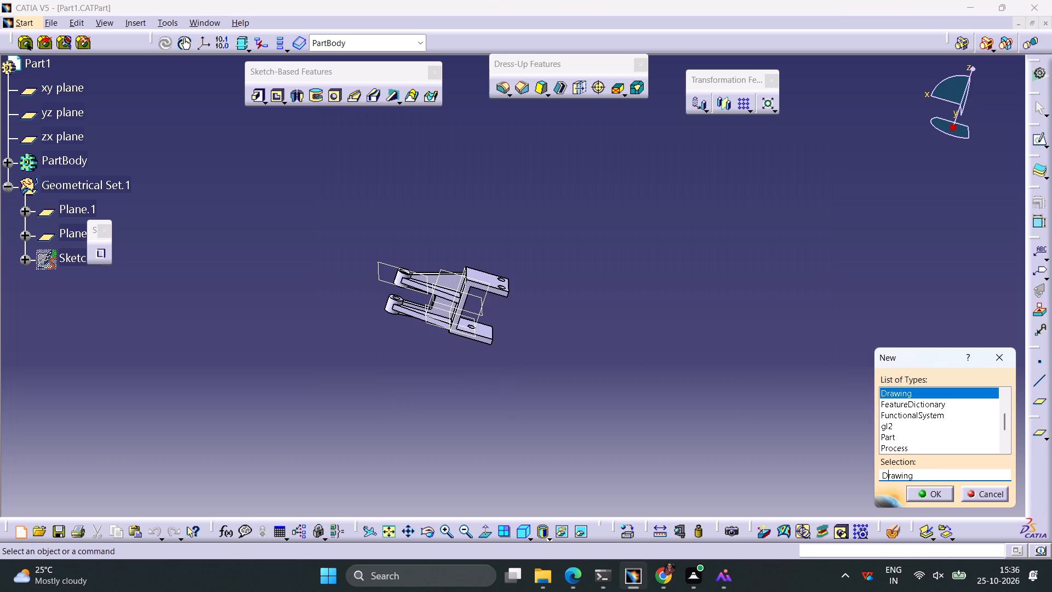
key("Return")
key("Return")
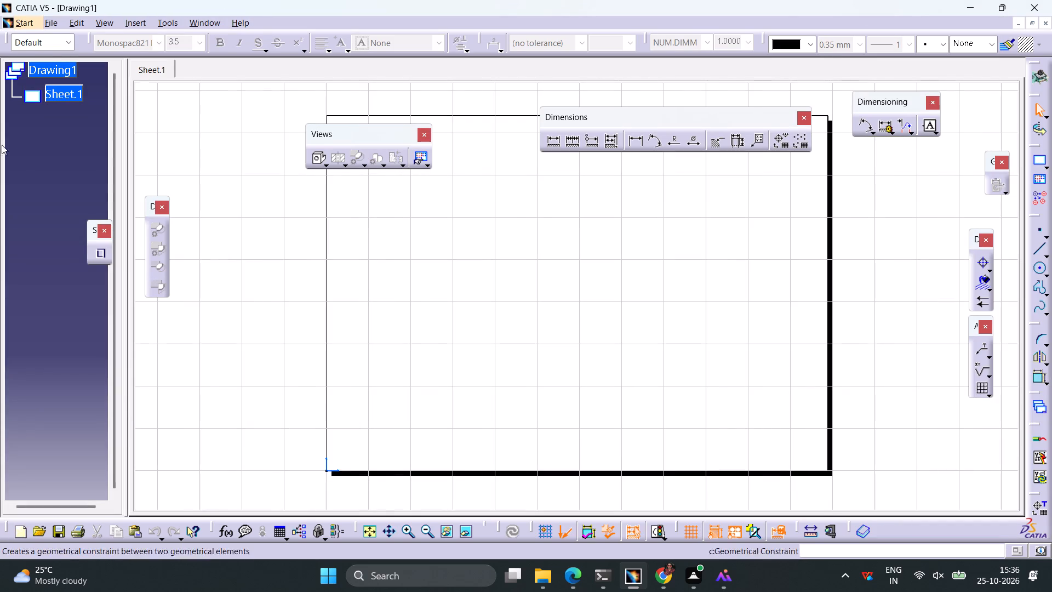
Set the projection method of Sheet.1 to third angle standard.
right_click(67, 89)
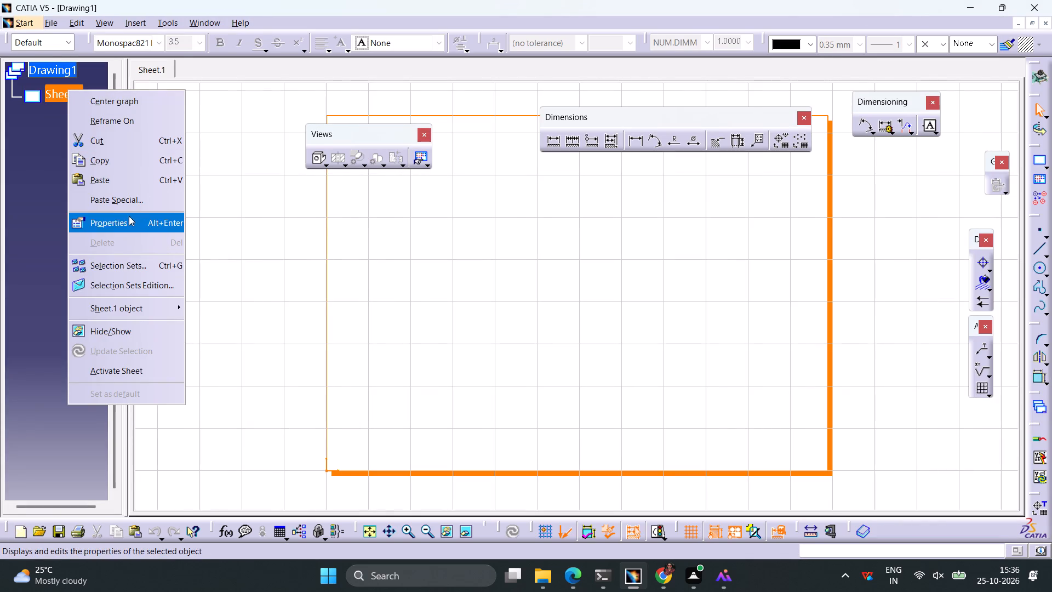
left_click(128, 218)
left_click(717, 337)
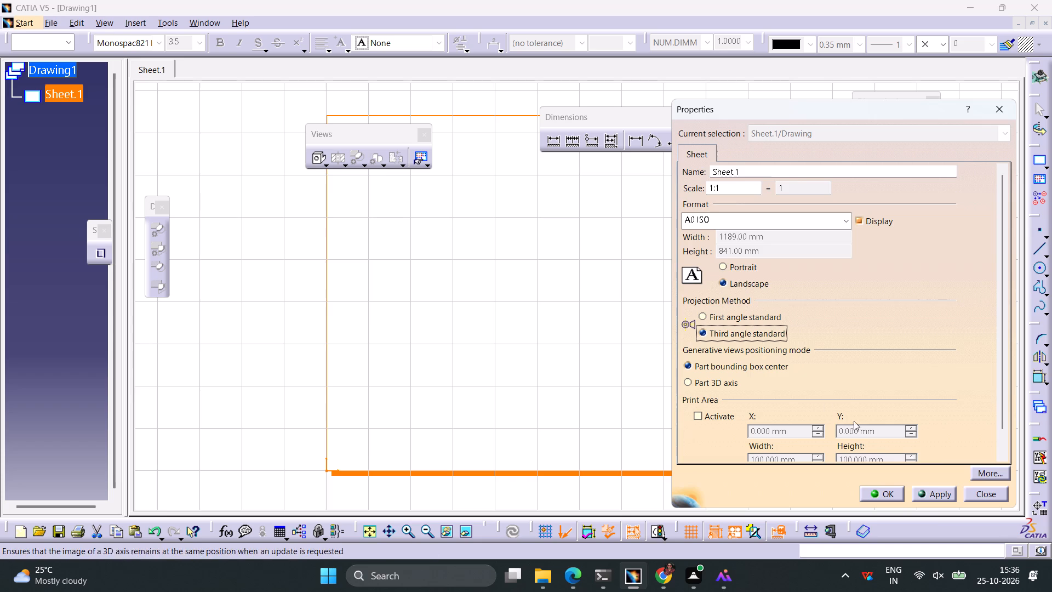
left_click(928, 491)
left_click(891, 494)
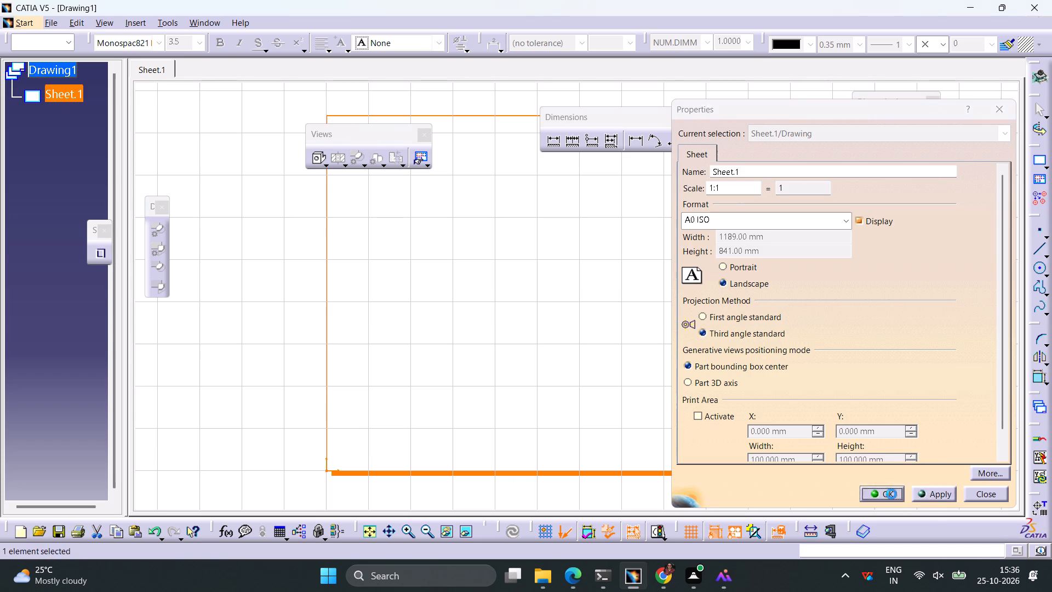
Start a front view of Part1 on the drawing, using the bracket's C-profile side as the reference plane.
left_click(328, 166)
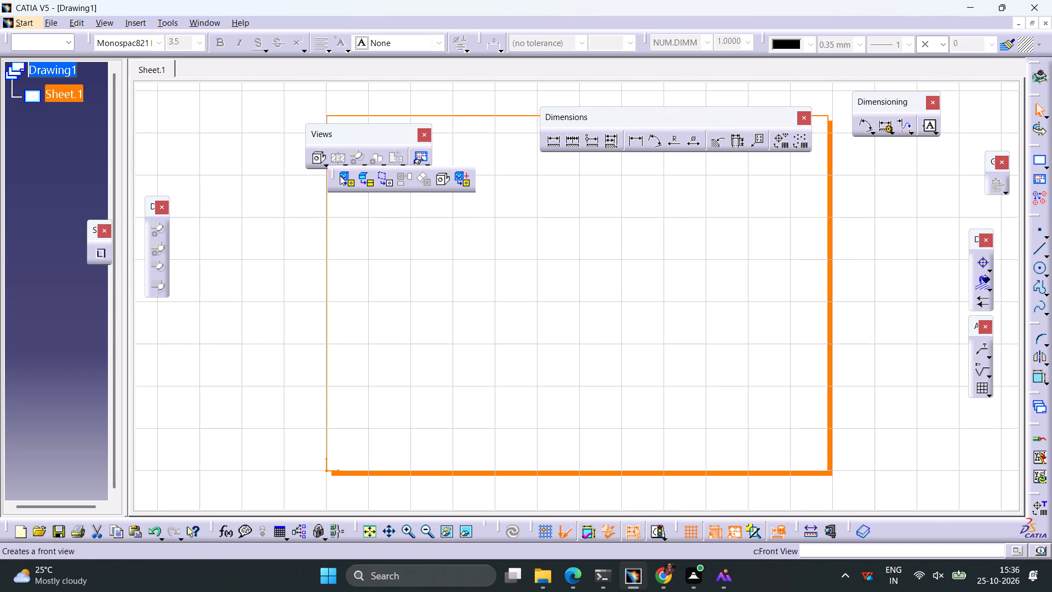
left_click(343, 175)
left_click(204, 26)
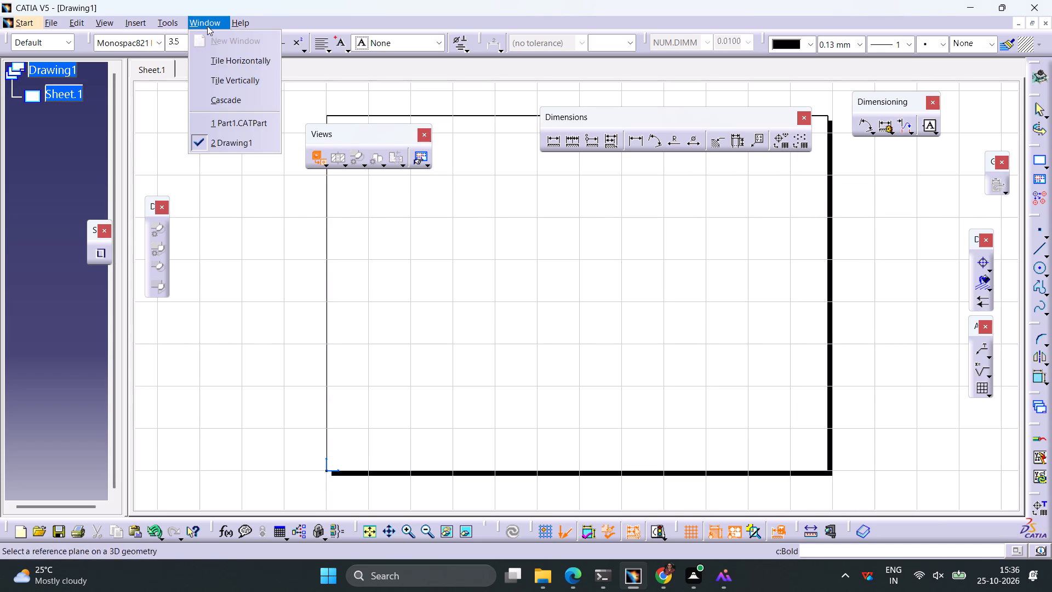
left_click(252, 121)
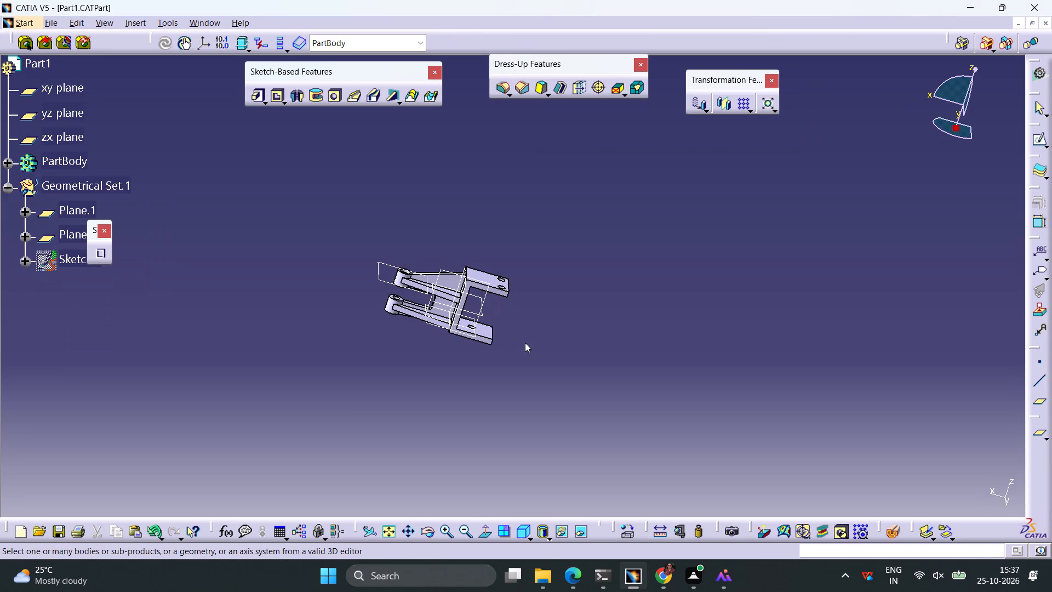
middle_click_drag(530, 334, 521, 168)
right_click_drag(530, 334, 521, 168)
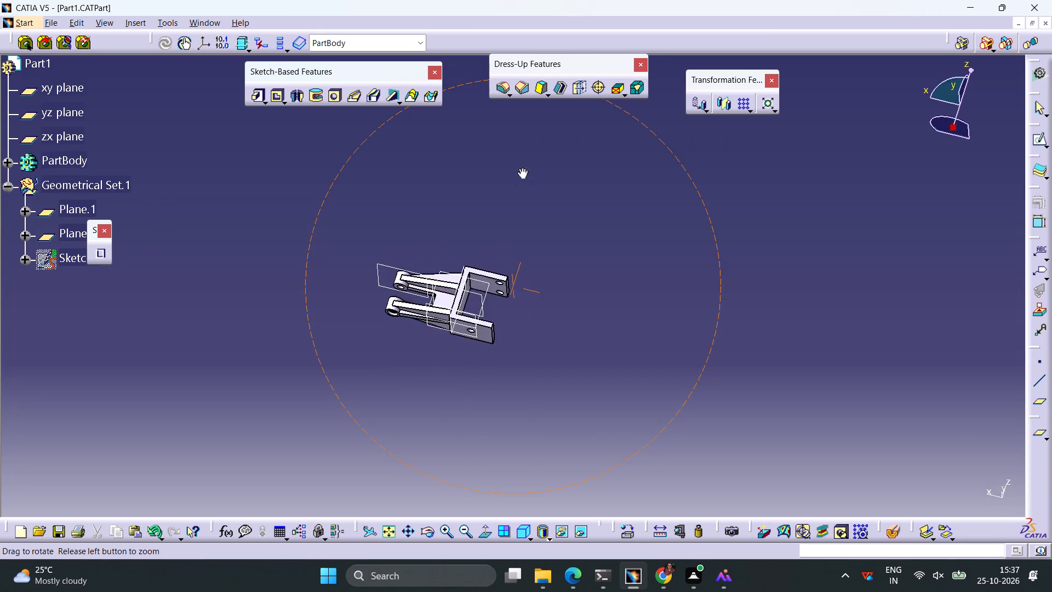
middle_click_drag(521, 168, 430, 234)
right_click_drag(521, 168, 430, 234)
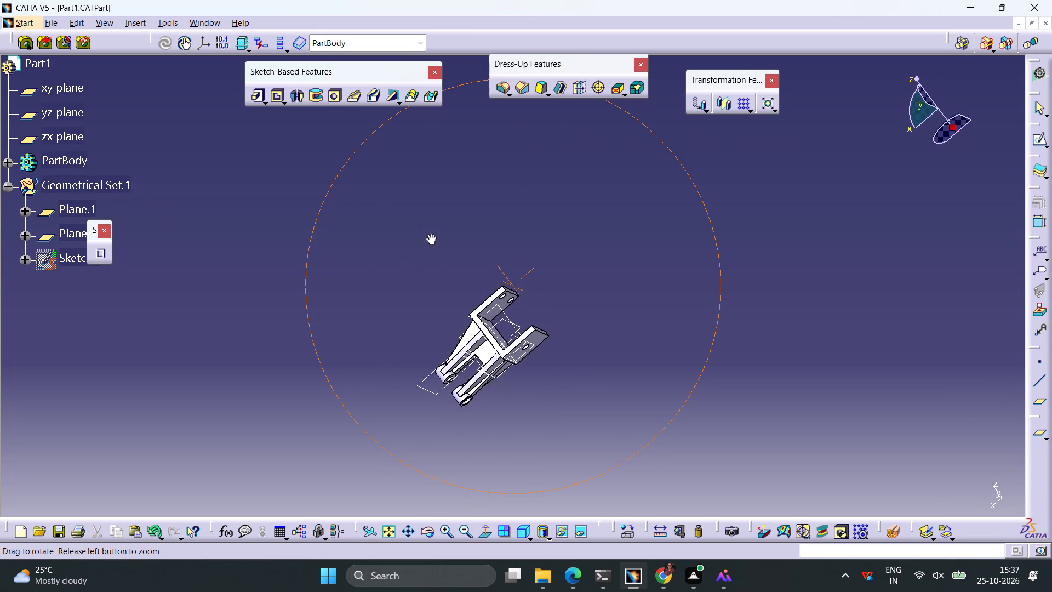
right_click_drag(430, 234, 581, 260)
middle_click_drag(430, 234, 581, 259)
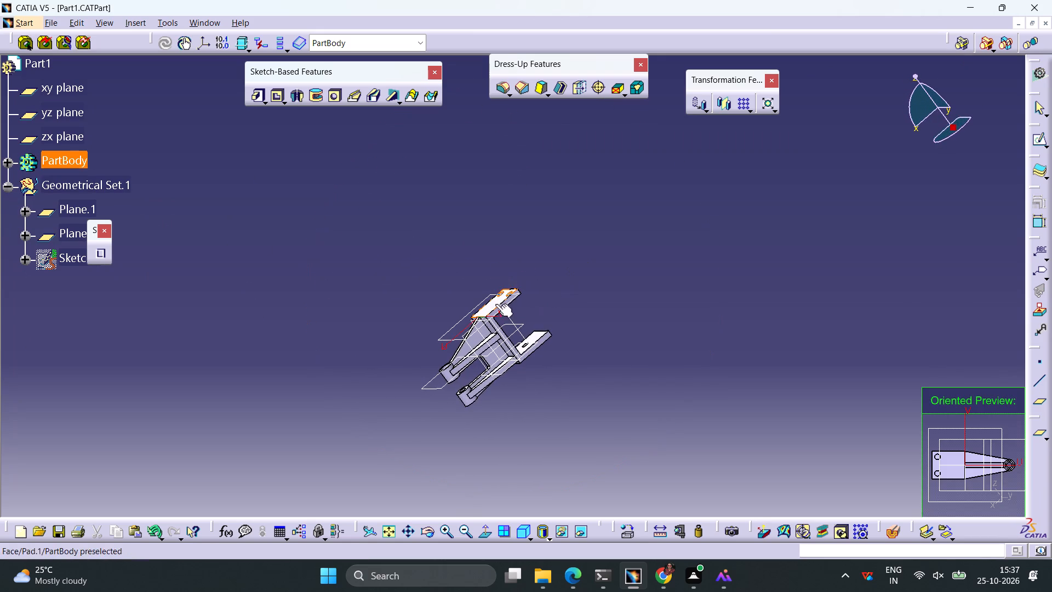
left_click(498, 308)
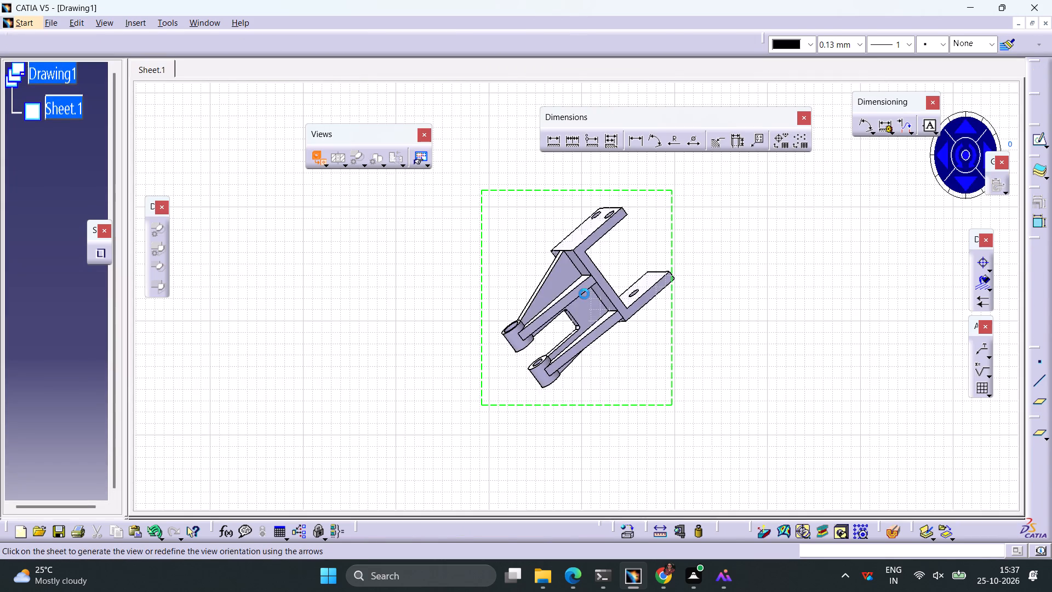
Rotate the front view to 90 degrees so the flanges lie horizontal, and place it in the sheet's lower-left area.
left_click(968, 139)
left_click(968, 139)
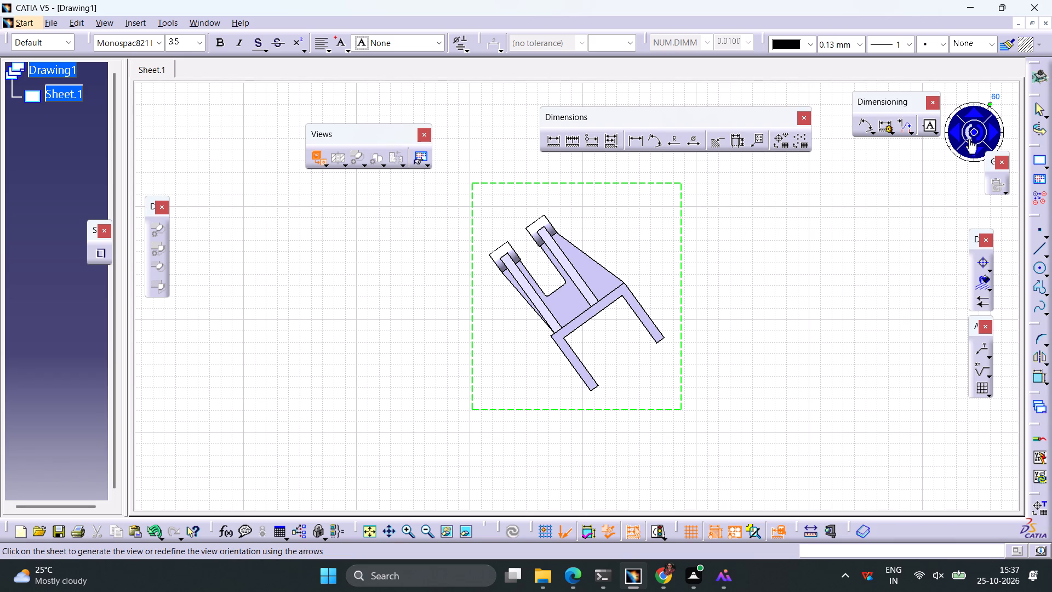
left_click(968, 139)
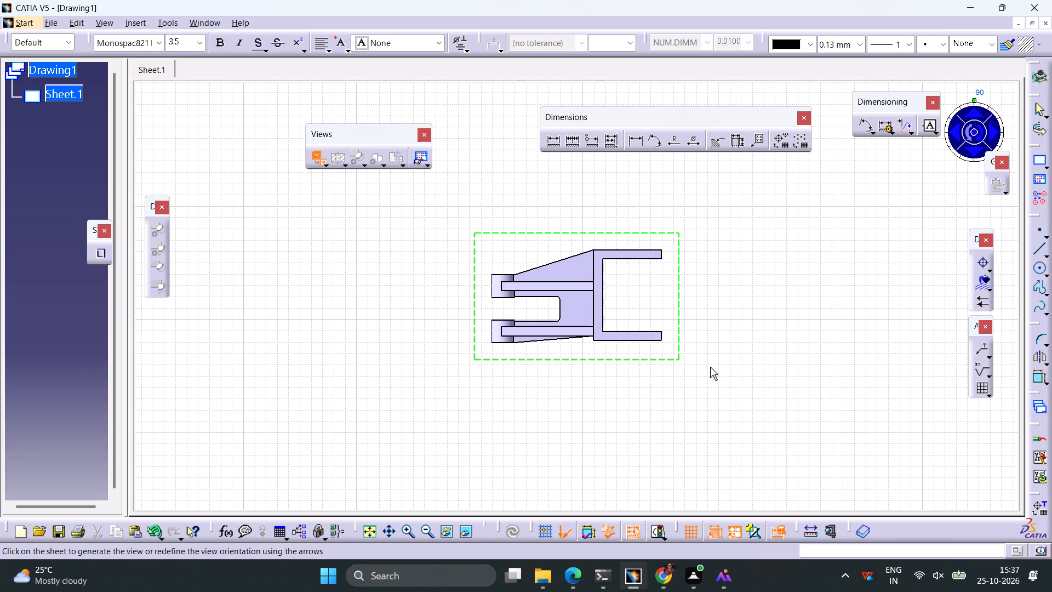
middle_click_drag(710, 366, 700, 415, "ctrl")
left_click_drag(557, 331, 384, 421)
left_click(508, 372)
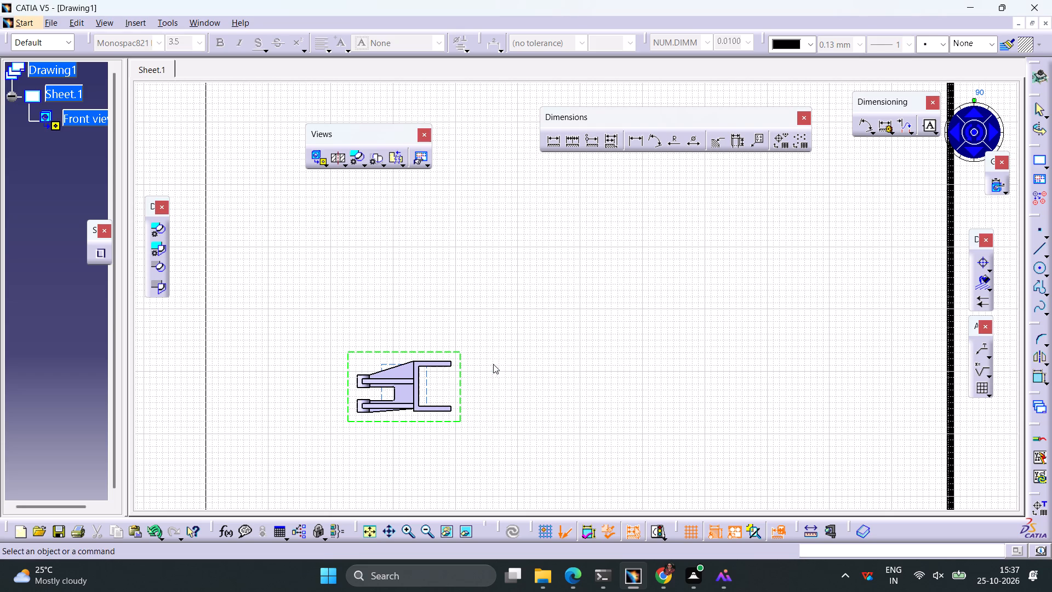
Enable hidden lines, center lines and axis in the front view's properties.
right_click(462, 361)
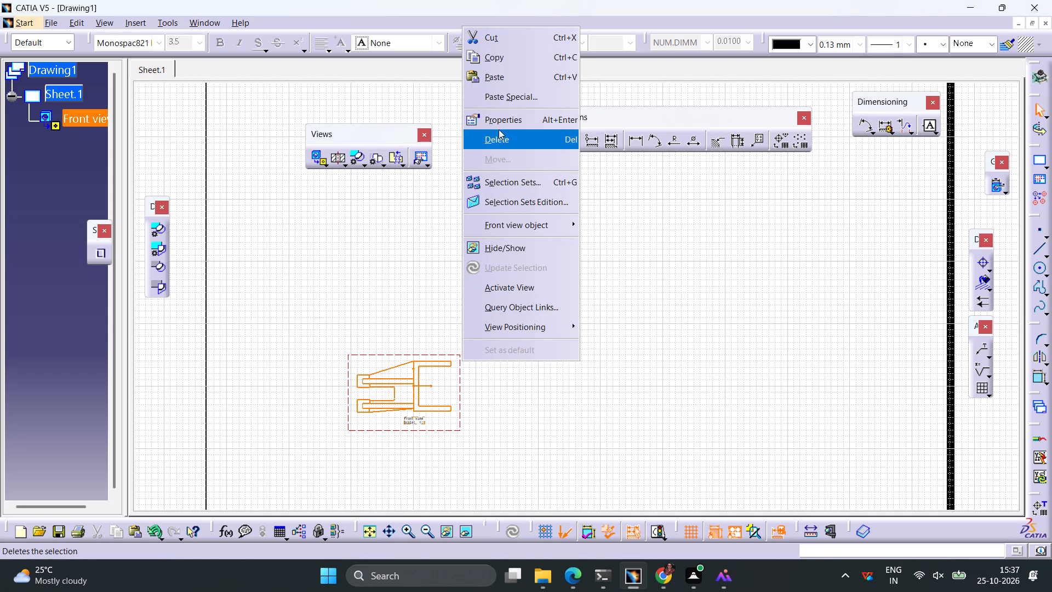
left_click(503, 121)
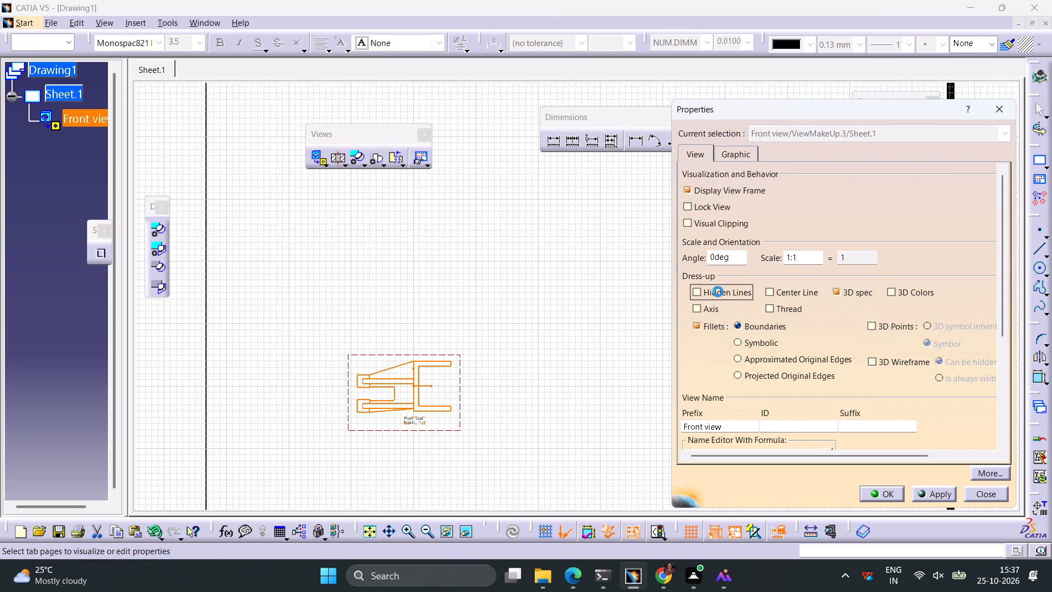
left_click(718, 292)
left_click(777, 289)
left_click(704, 306)
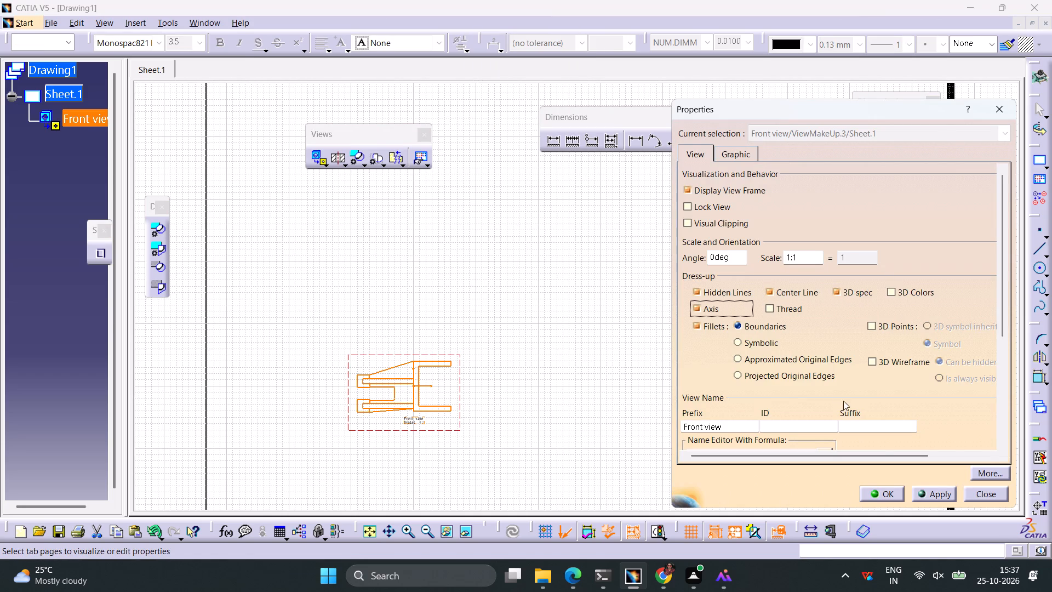
left_click(922, 493)
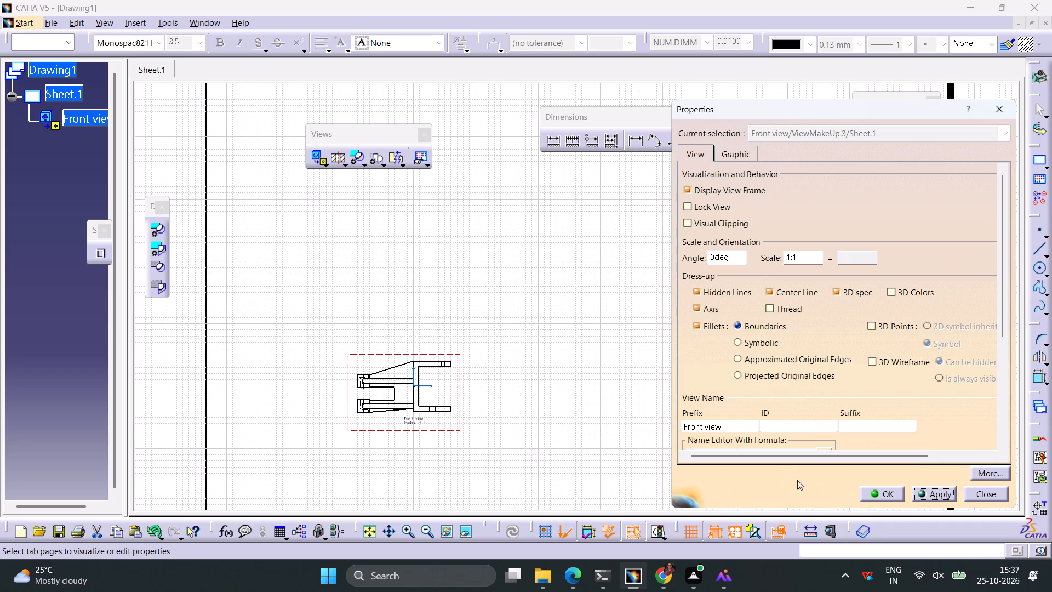
left_click(892, 496)
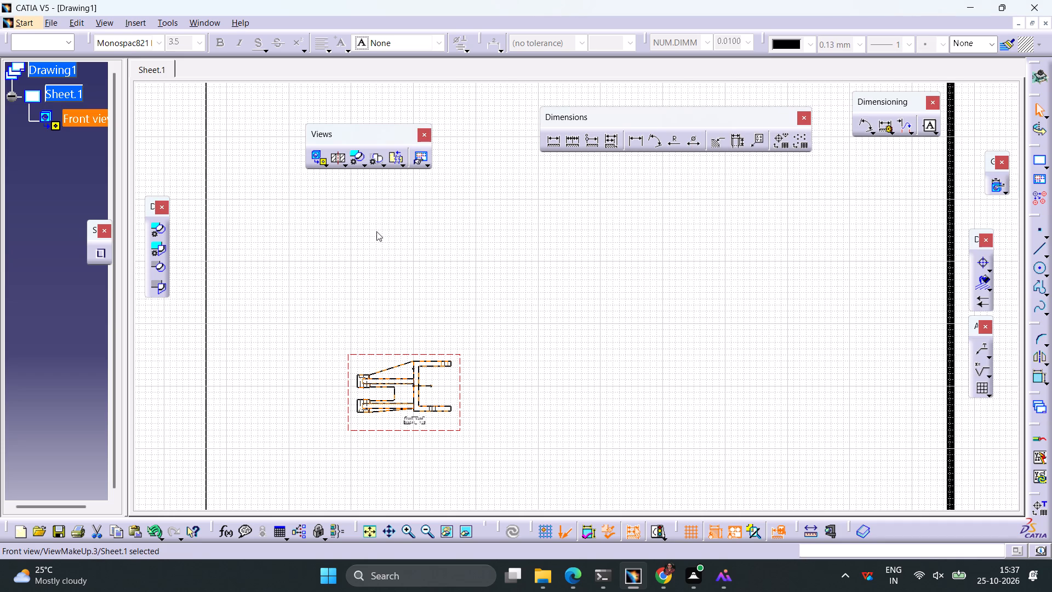
Add a projected top view above the front view and a projected right view to its right.
left_click(323, 165)
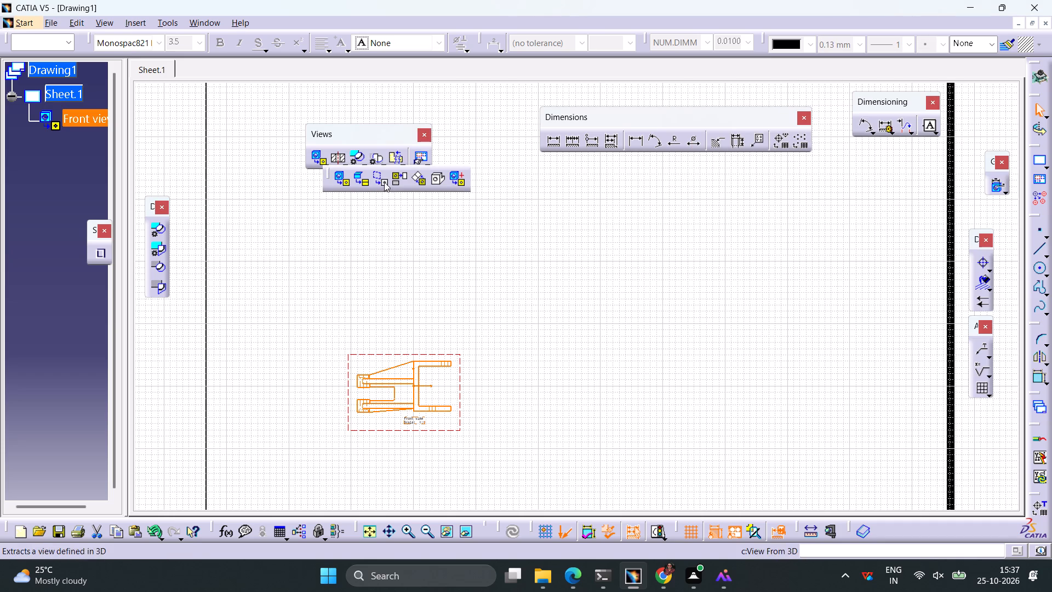
left_click(393, 177)
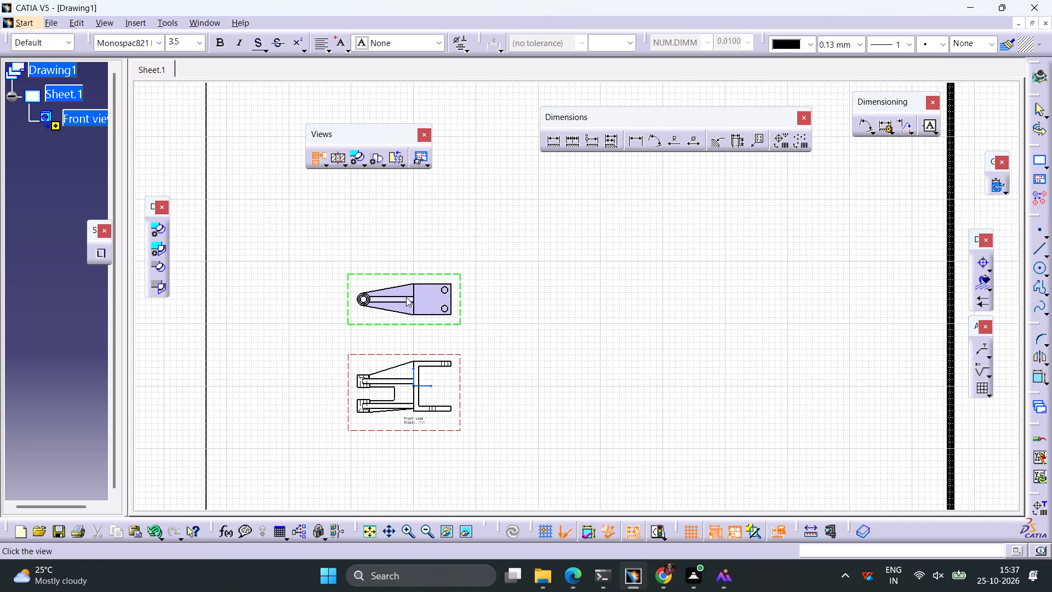
left_click(406, 297)
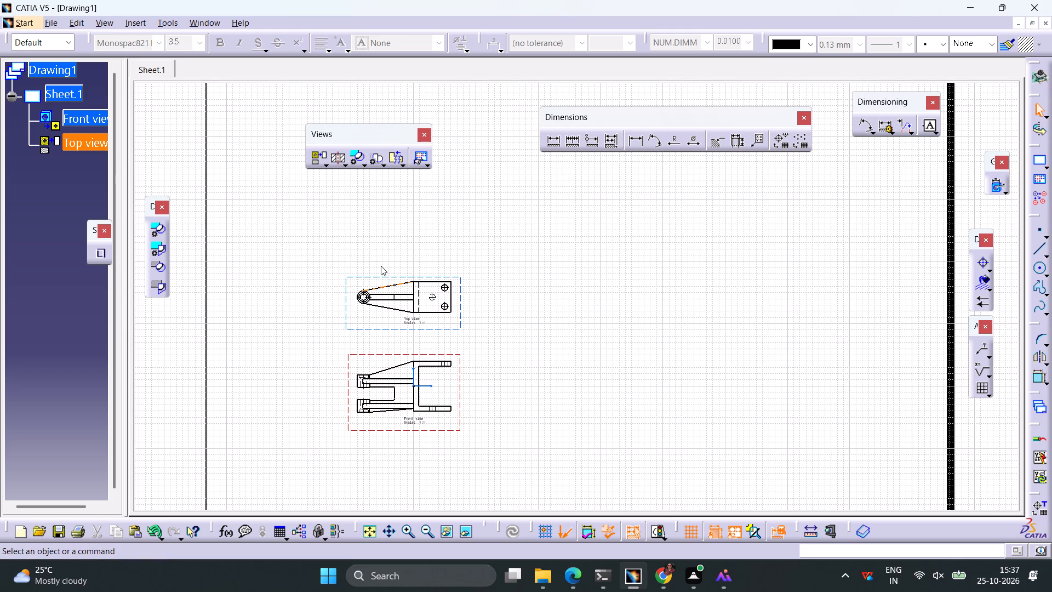
left_click(317, 163)
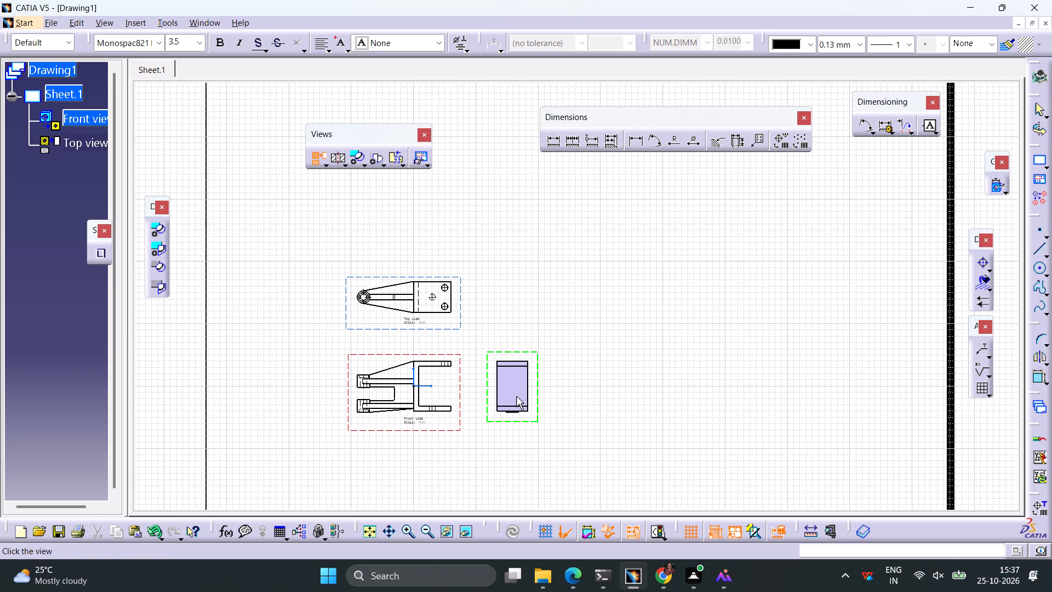
left_click(531, 396)
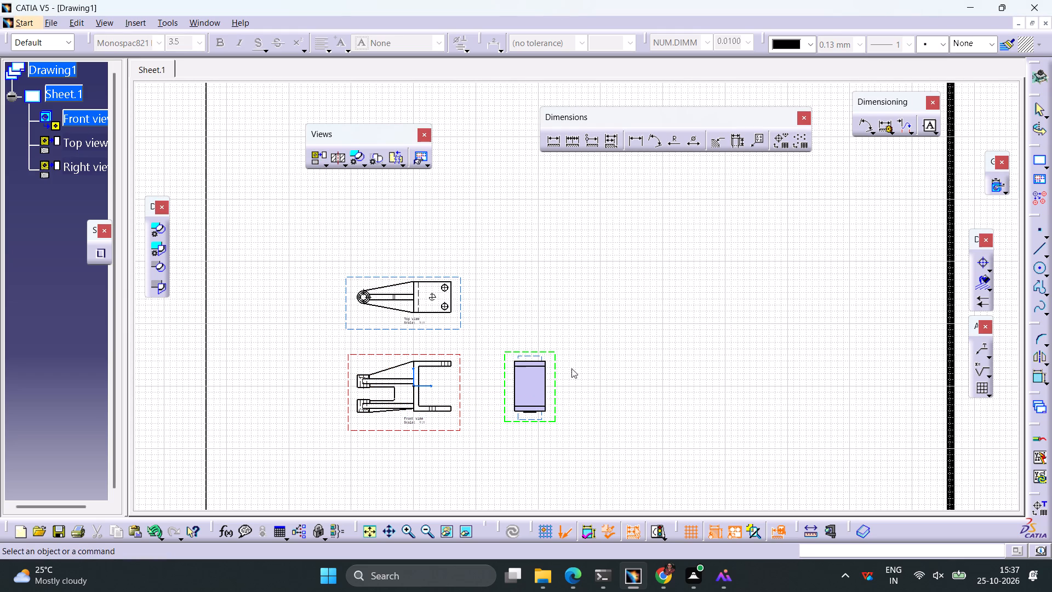
Create an isometric view of the bracket from the 3D part and place it above the right view.
left_click(327, 165)
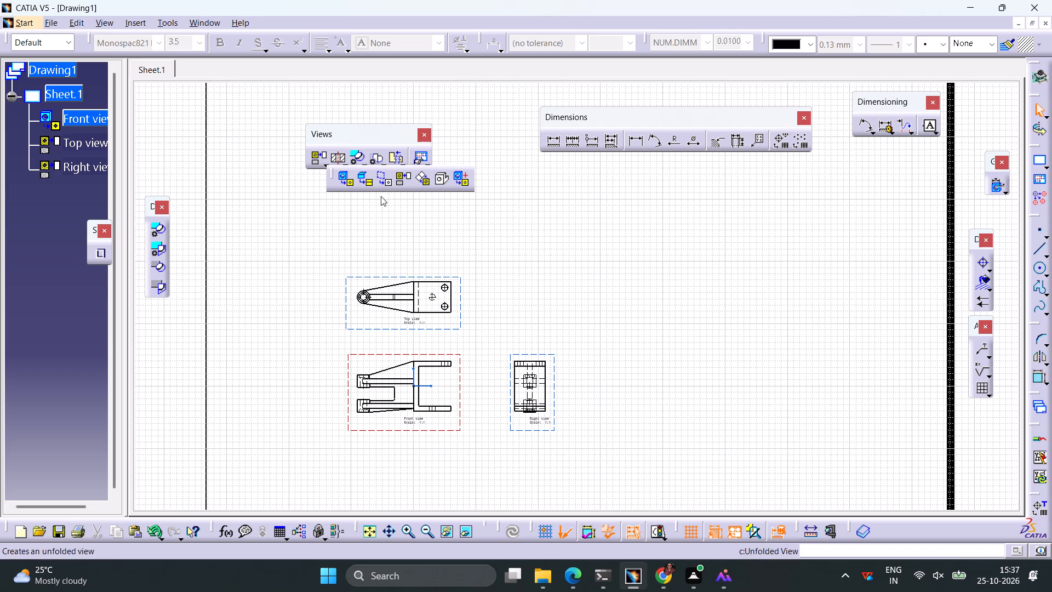
left_click(437, 180)
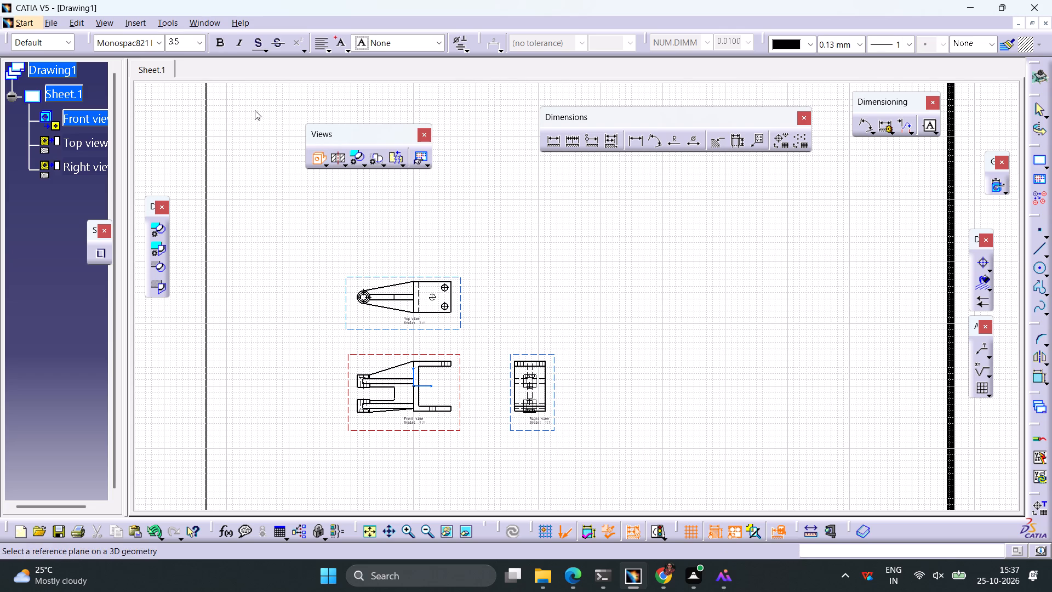
left_click(207, 25)
left_click(251, 122)
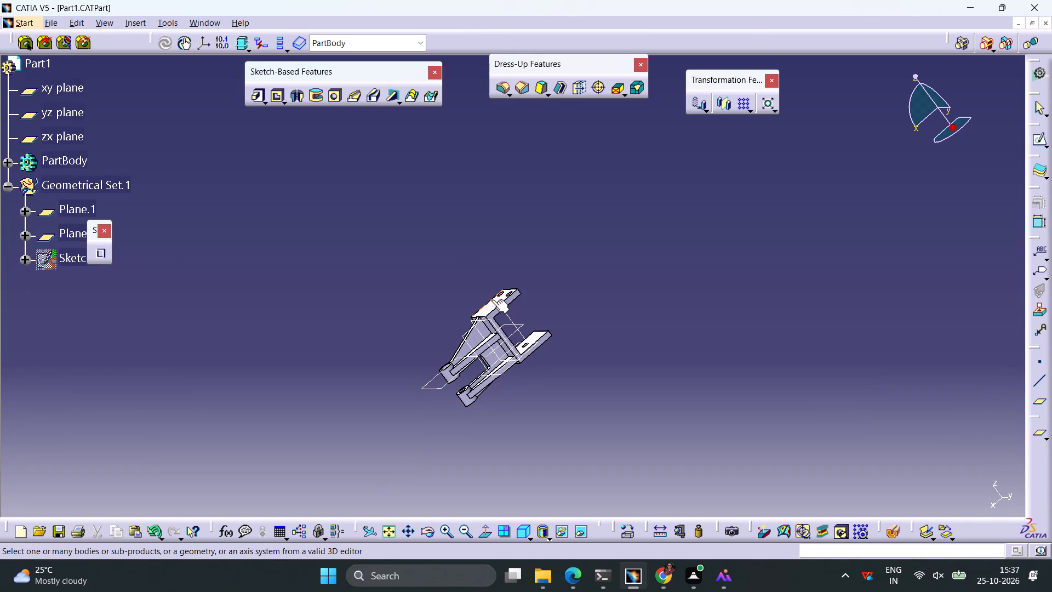
left_click(490, 316)
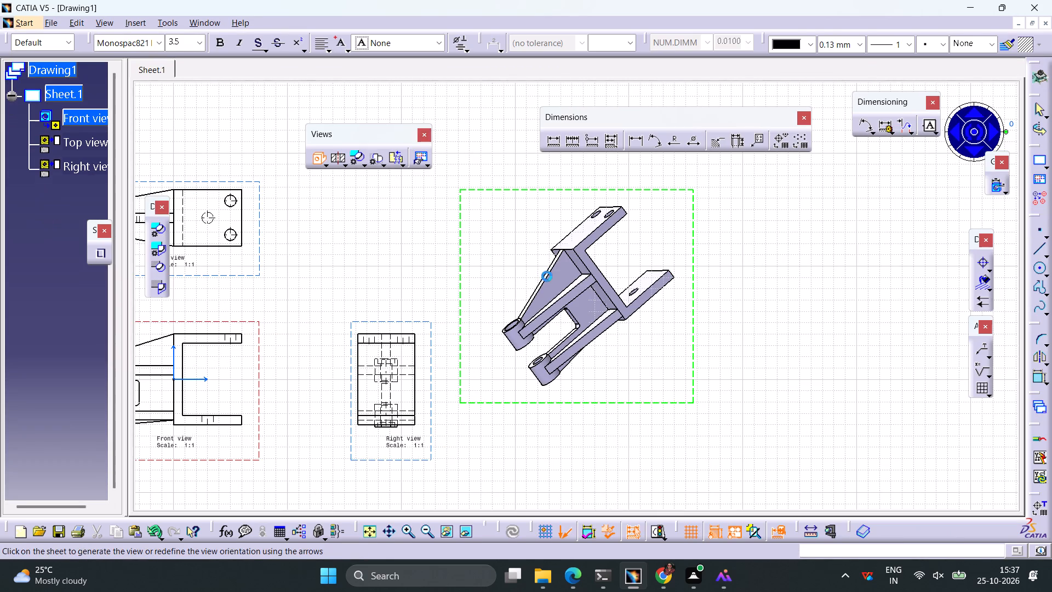
middle_click_drag(707, 314, 701, 346, "ctrl")
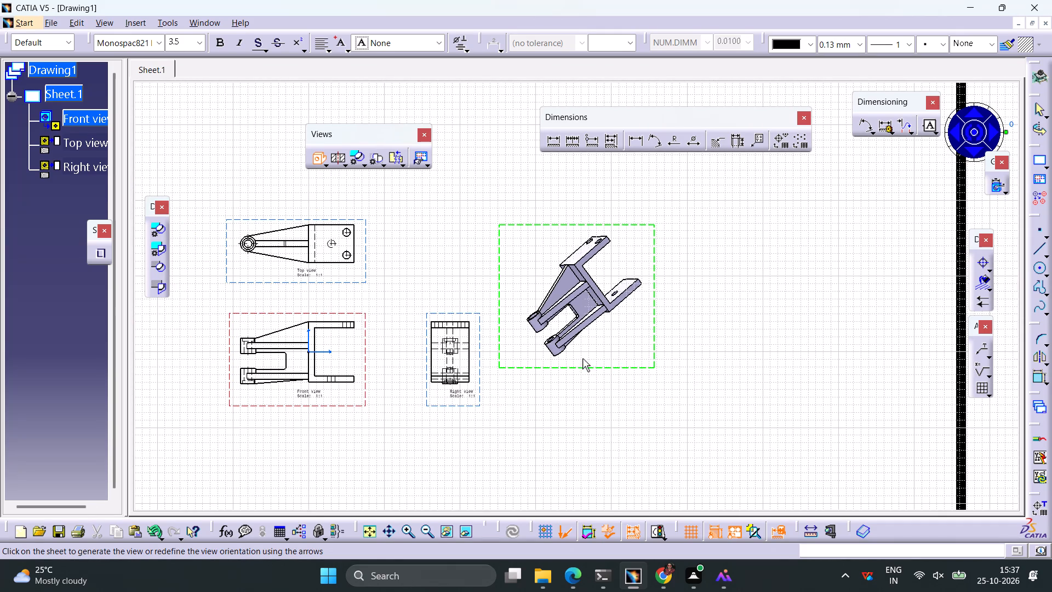
left_click_drag(593, 366, 554, 338)
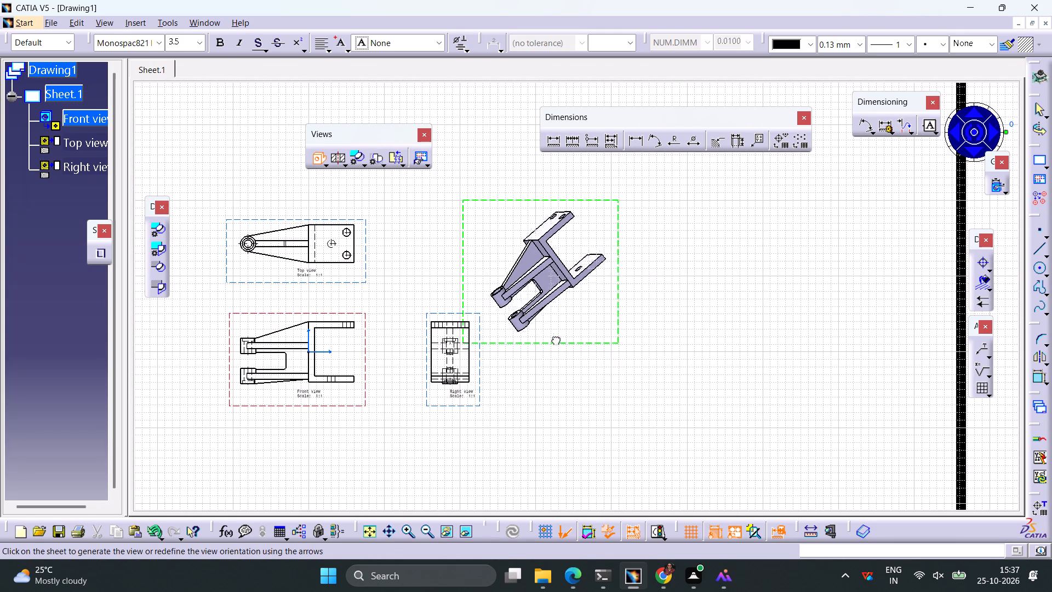
left_click_drag(554, 338, 506, 293)
left_click(538, 328)
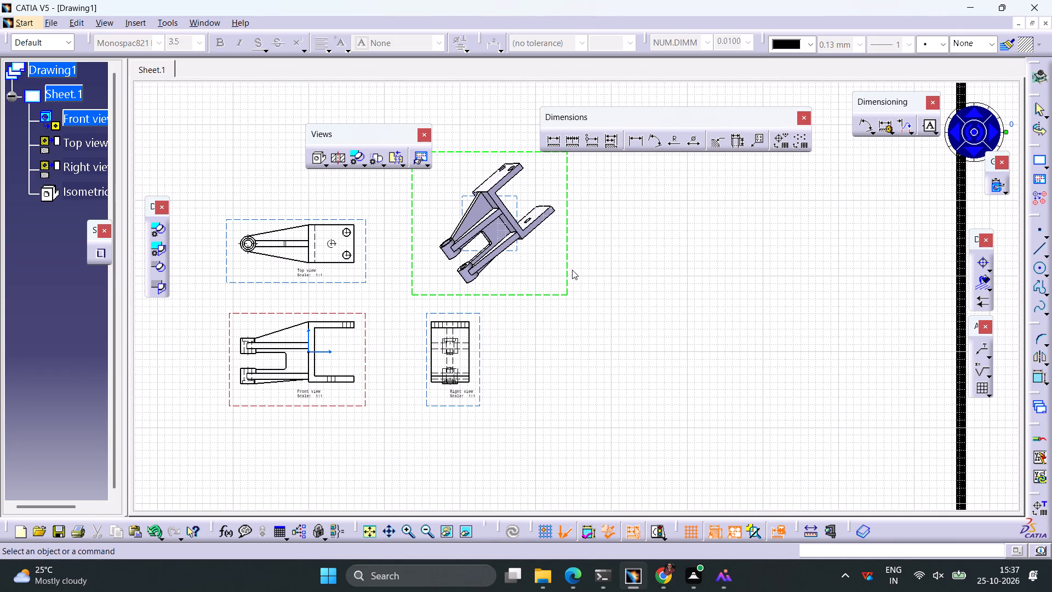
Activate the isometric view of the bracket.
right_click(567, 267)
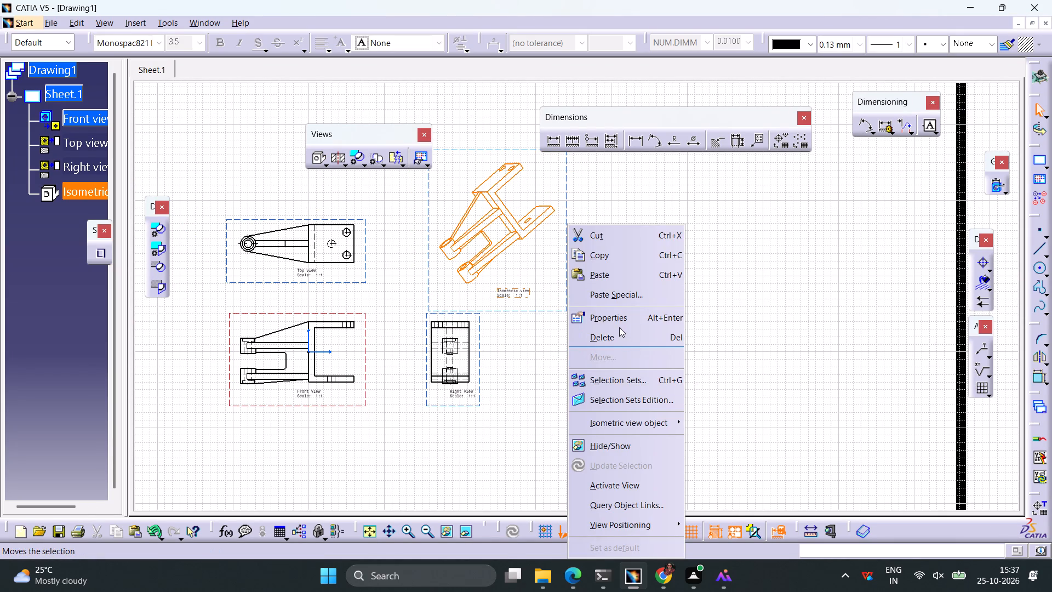
left_click(626, 480)
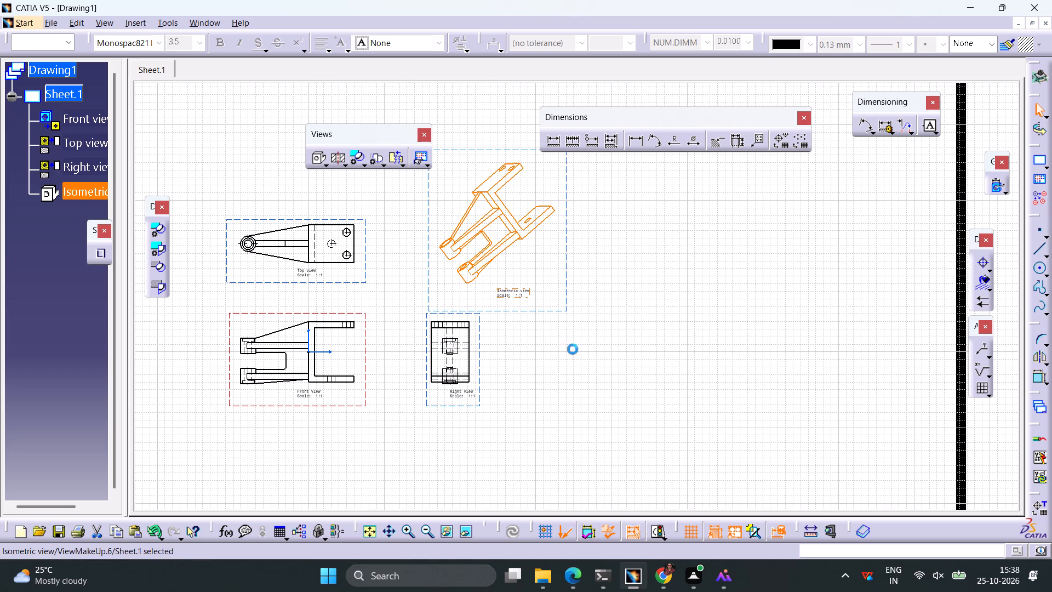
Set the isometric view's generation mode to Raster with the Shading with edges option and apply it.
right_click(567, 264)
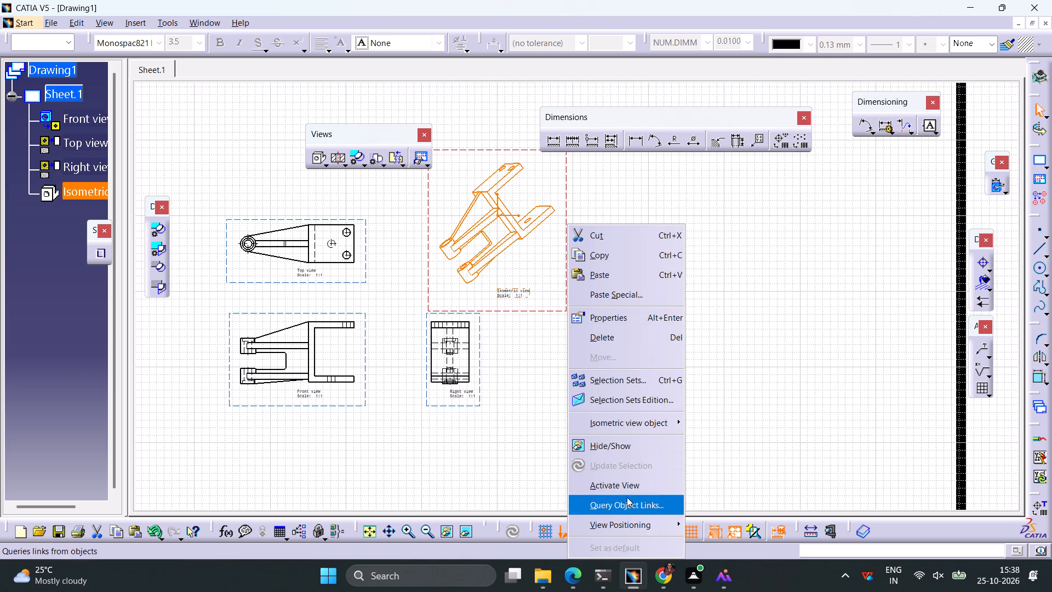
left_click(618, 312)
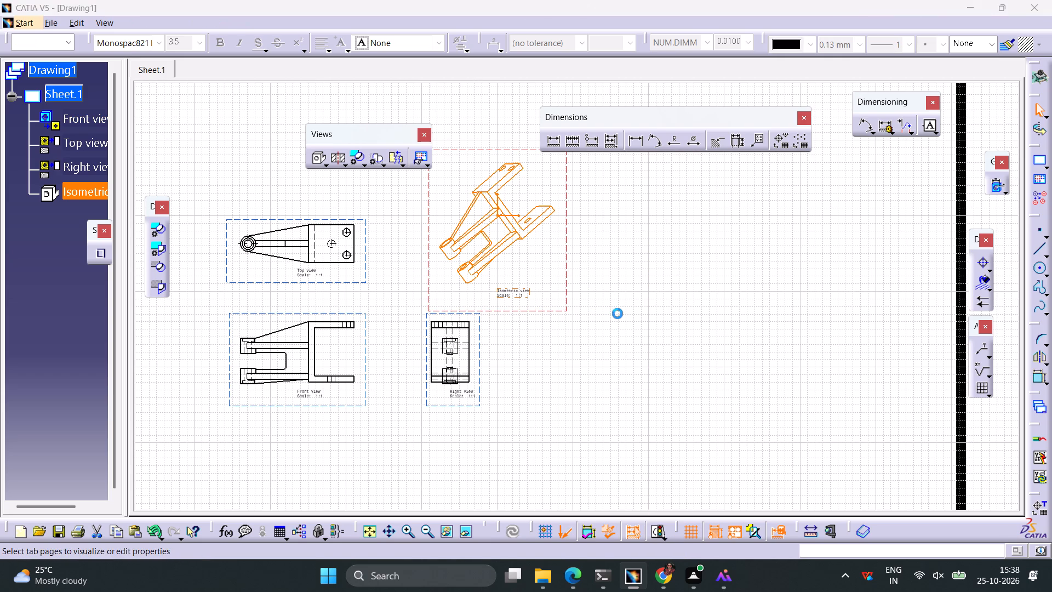
scroll(782, 372, "down", 3)
scroll(820, 403, "down", 4)
left_click(873, 413)
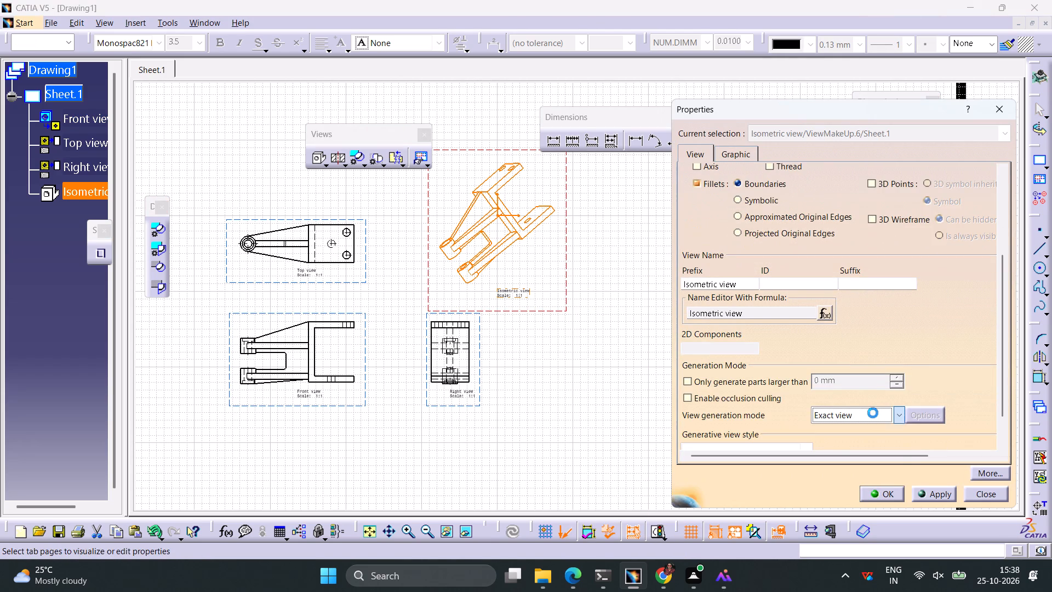
left_click(839, 474)
left_click(934, 418)
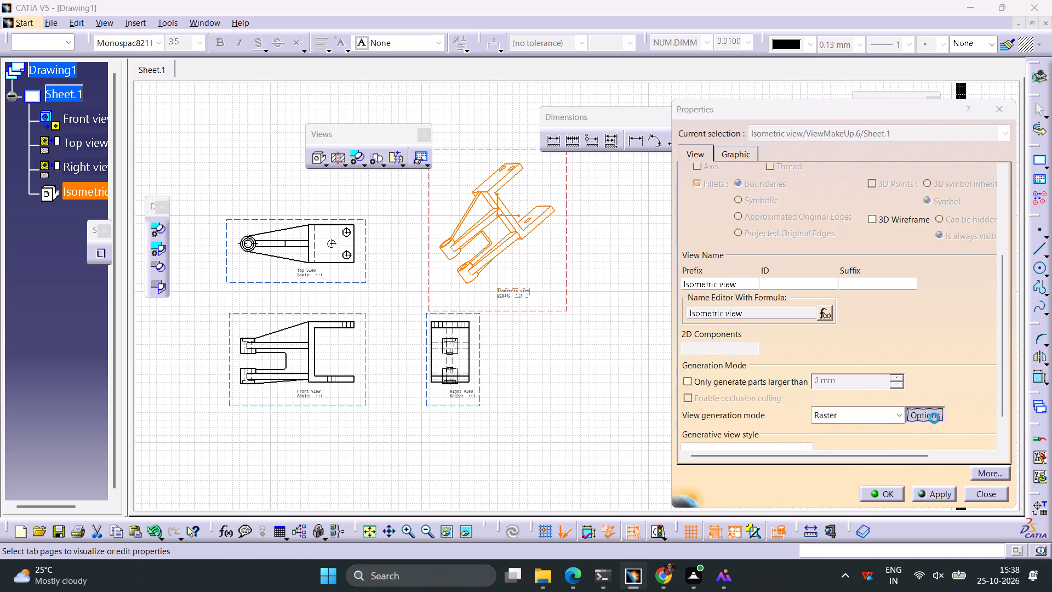
left_click(893, 399)
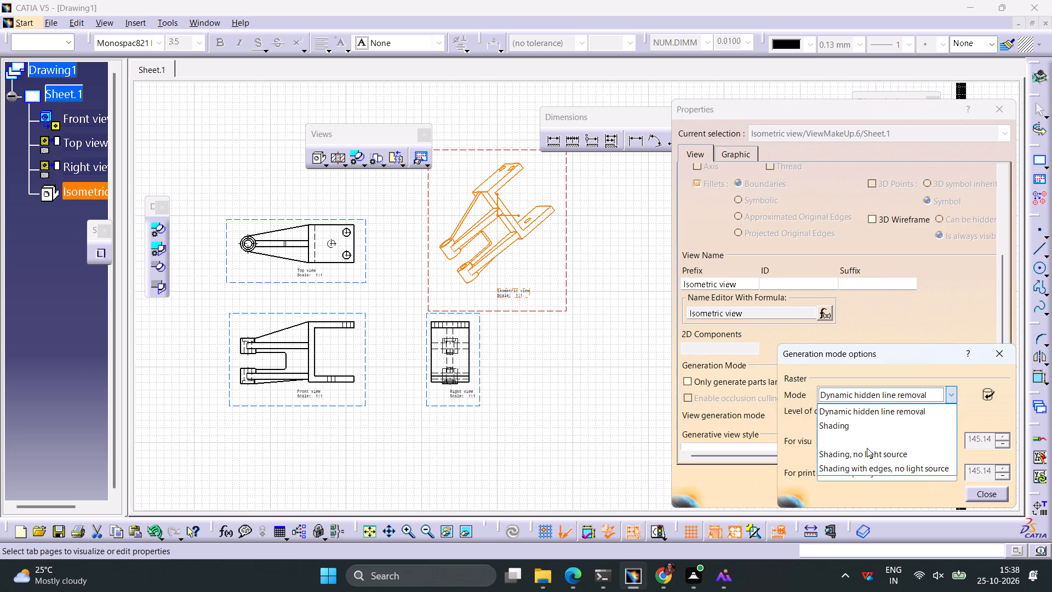
left_click(867, 443)
left_click(969, 497)
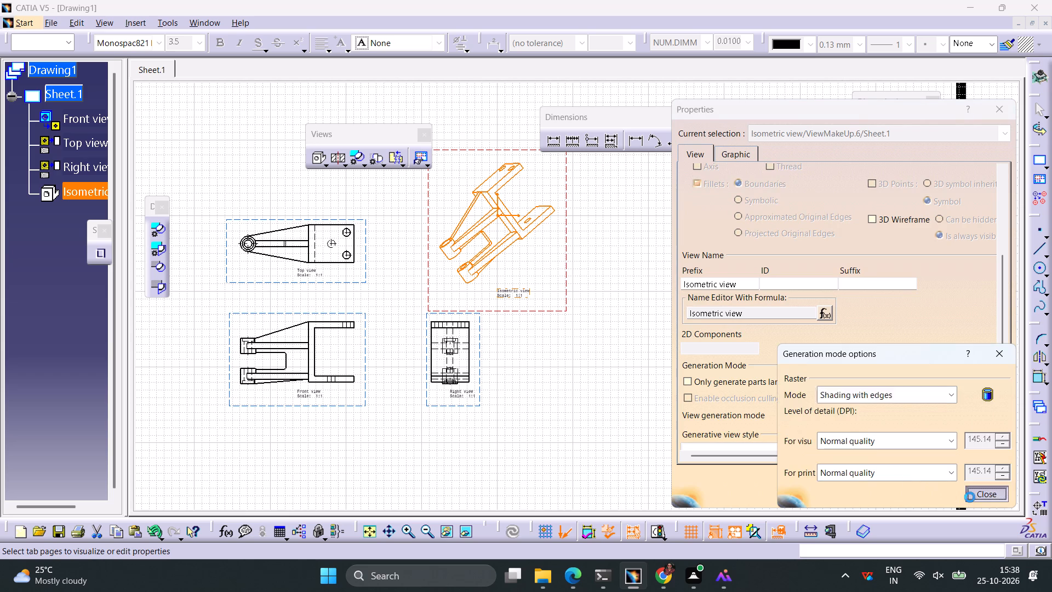
left_click(938, 496)
left_click(896, 498)
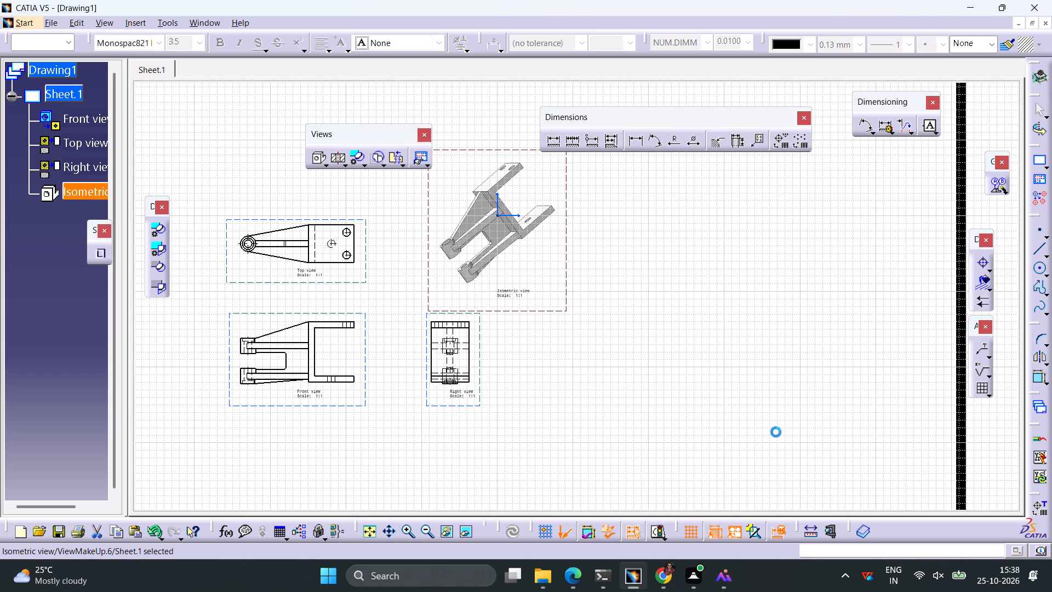
left_click(728, 395)
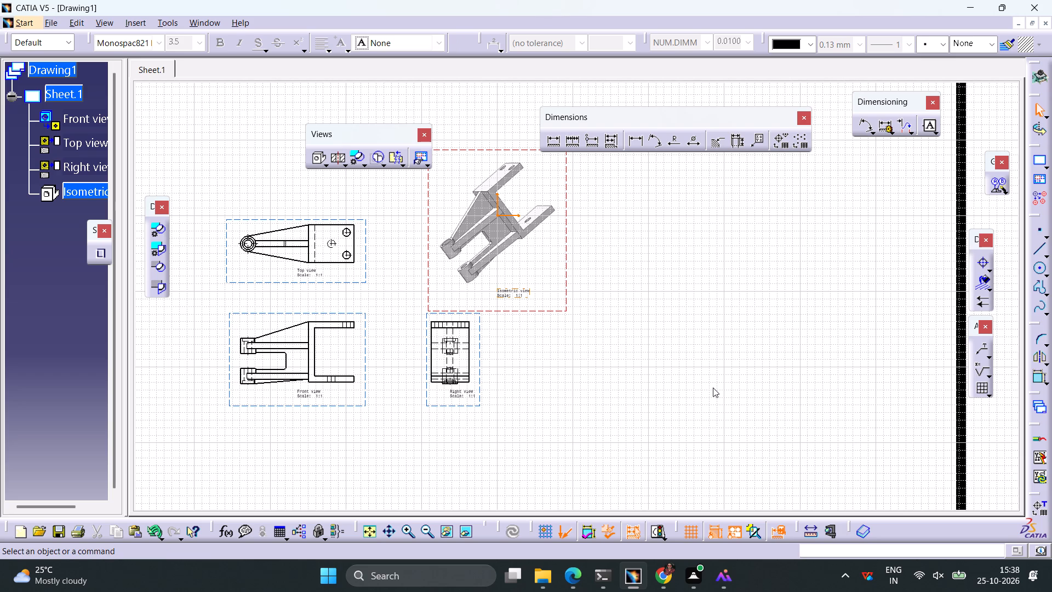
left_click(580, 346)
Dimension the diameter of the lower flange hole in the top view, placing the value outside the plate's free end.
middle_click_drag(523, 373, 601, 362)
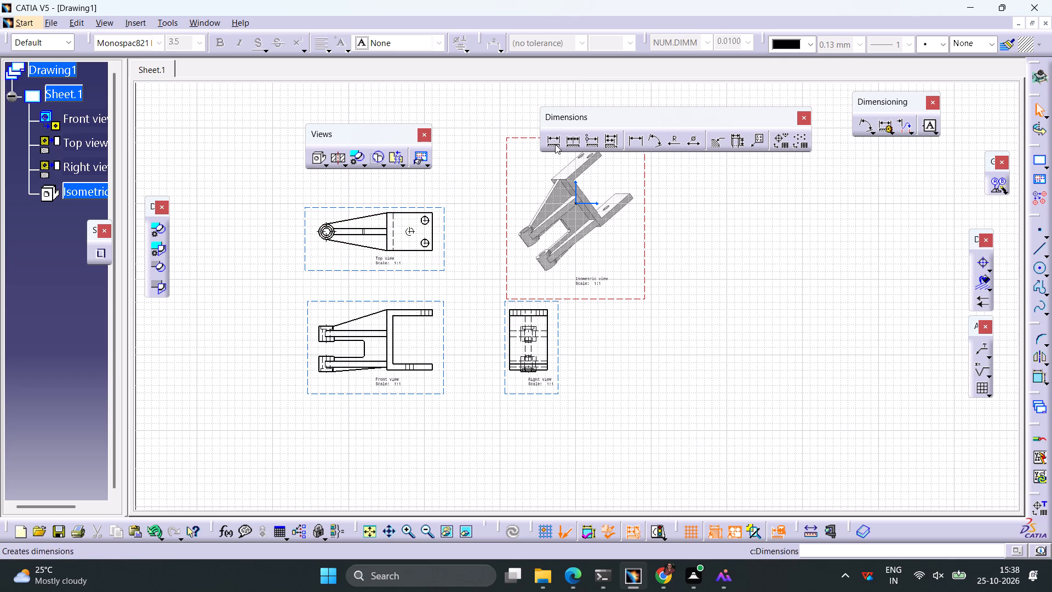
left_click(555, 144)
middle_click_drag(461, 327, 478, 272, "ctrl")
middle_click_drag(397, 303, 403, 304)
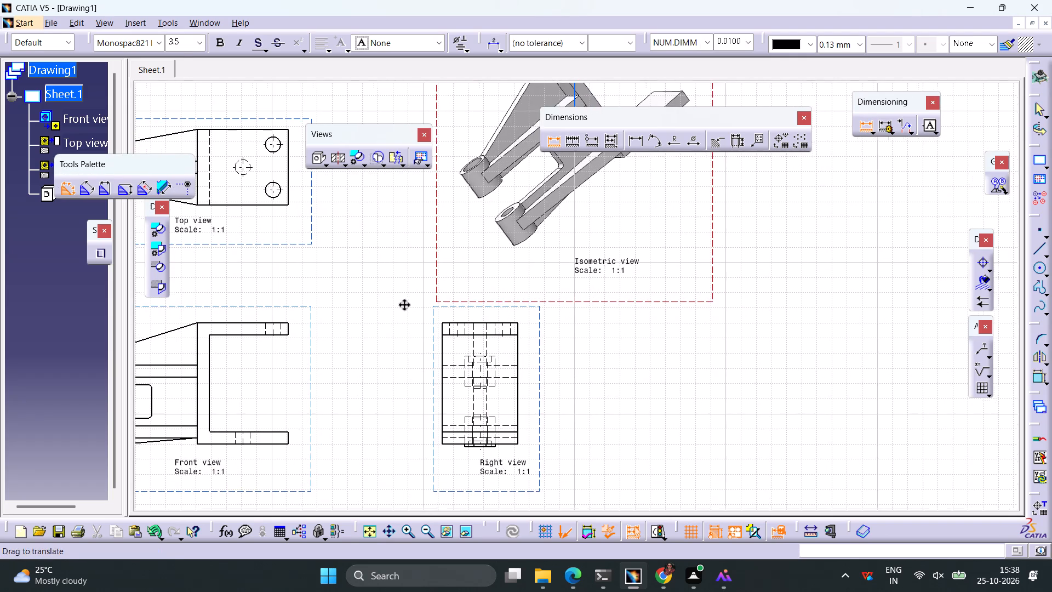
middle_click_drag(403, 304, 592, 395)
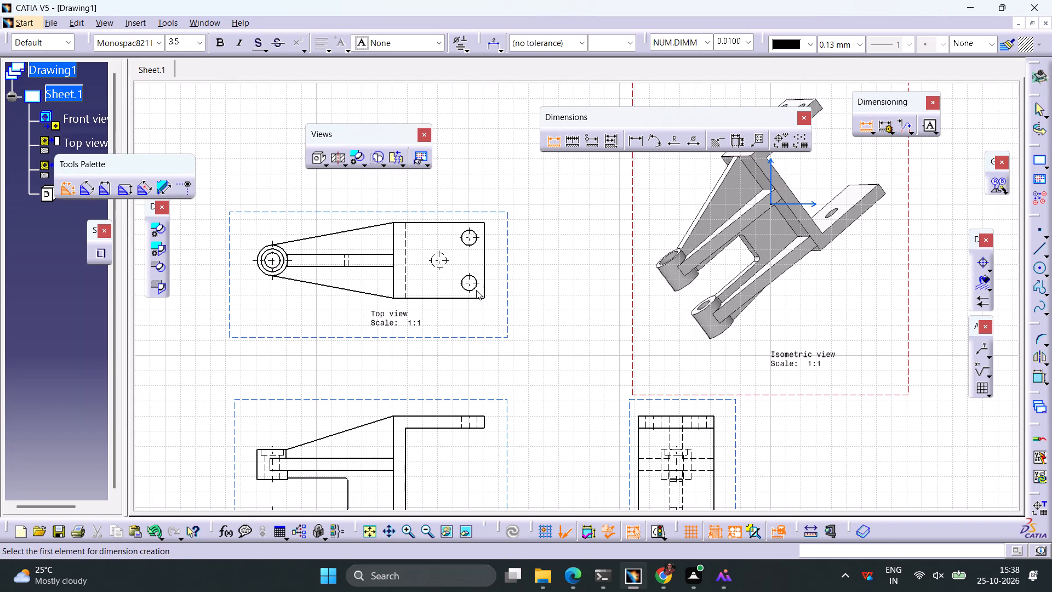
left_click(476, 290)
left_click(539, 289)
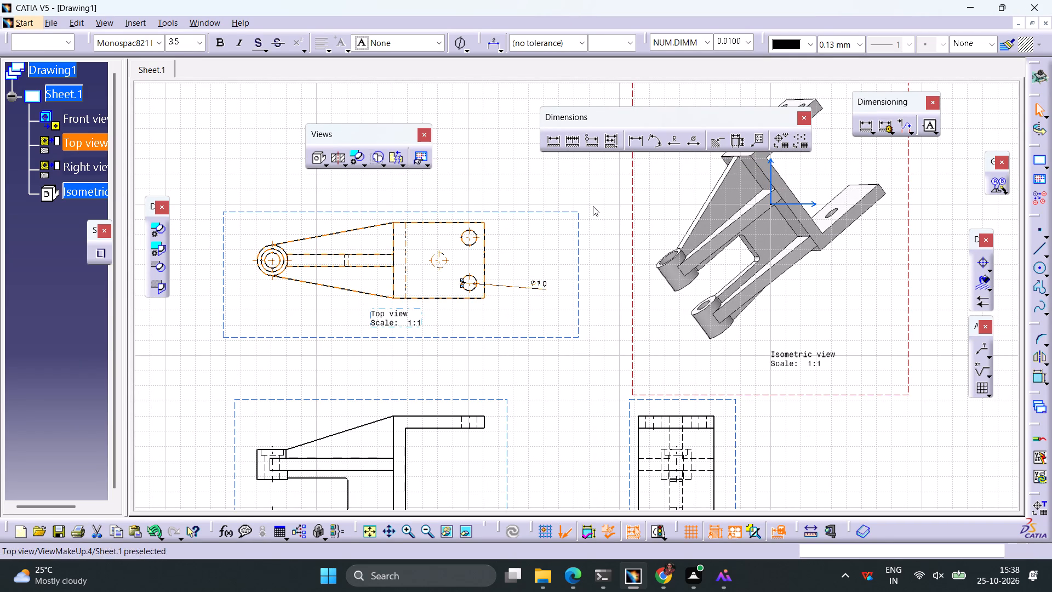
Add diameter dimensions to the outer, middle and inner concentric circles of the boss in the top view.
left_click(688, 141)
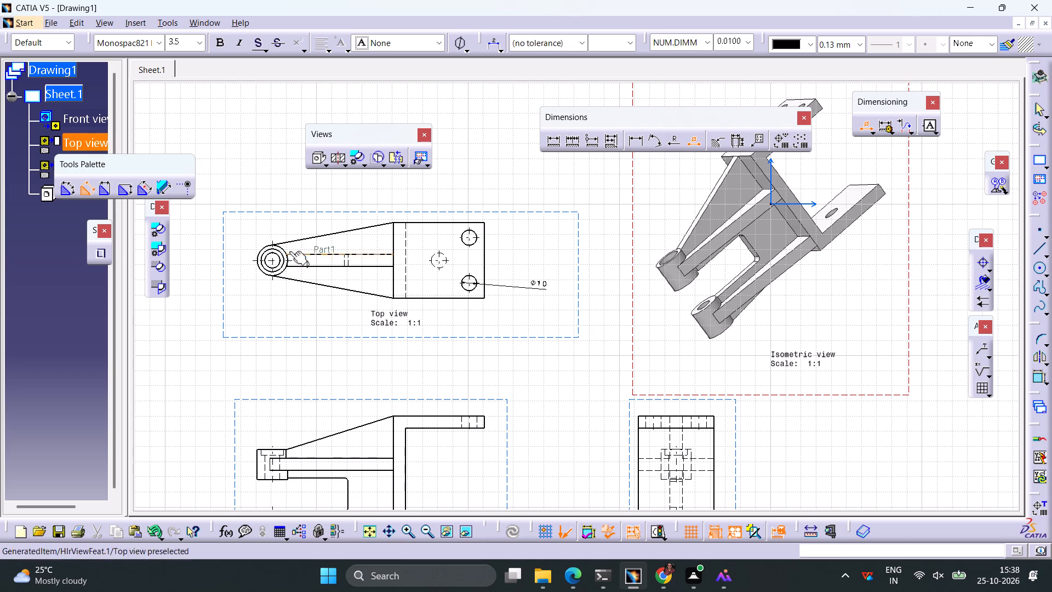
left_click(282, 251)
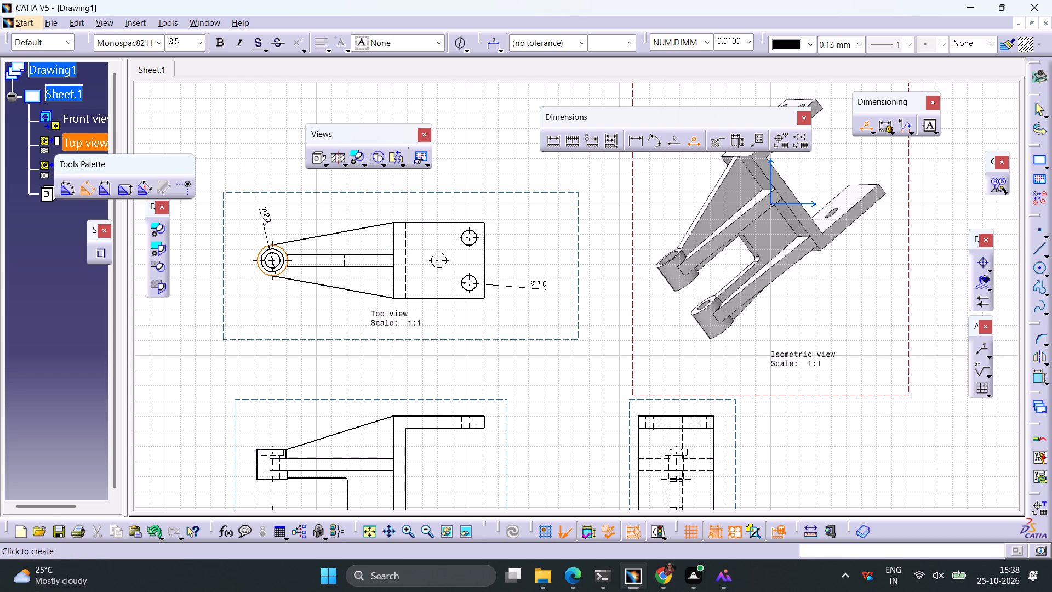
left_click(261, 216)
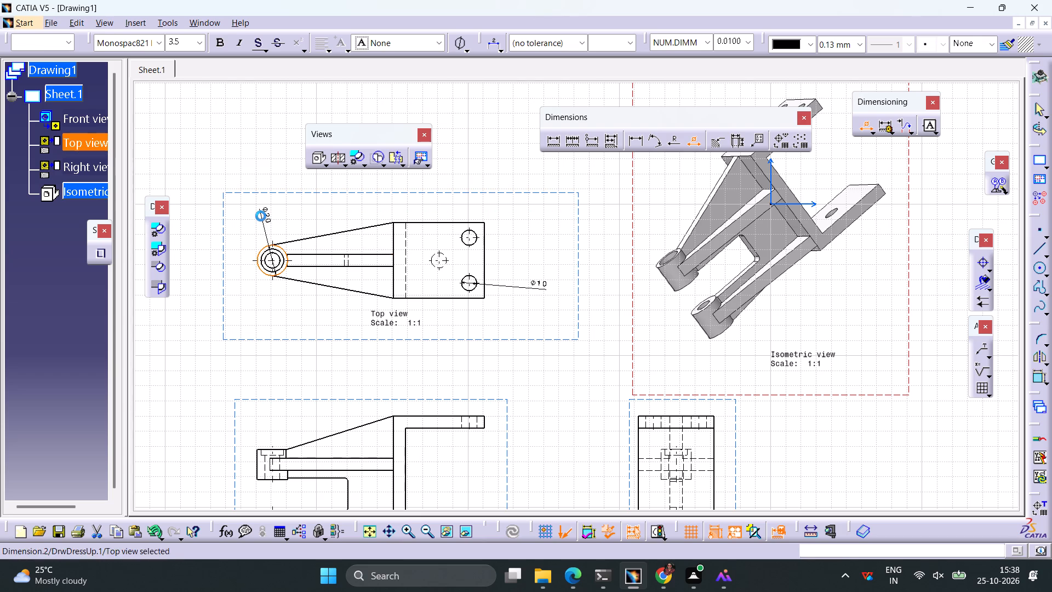
left_click(690, 142)
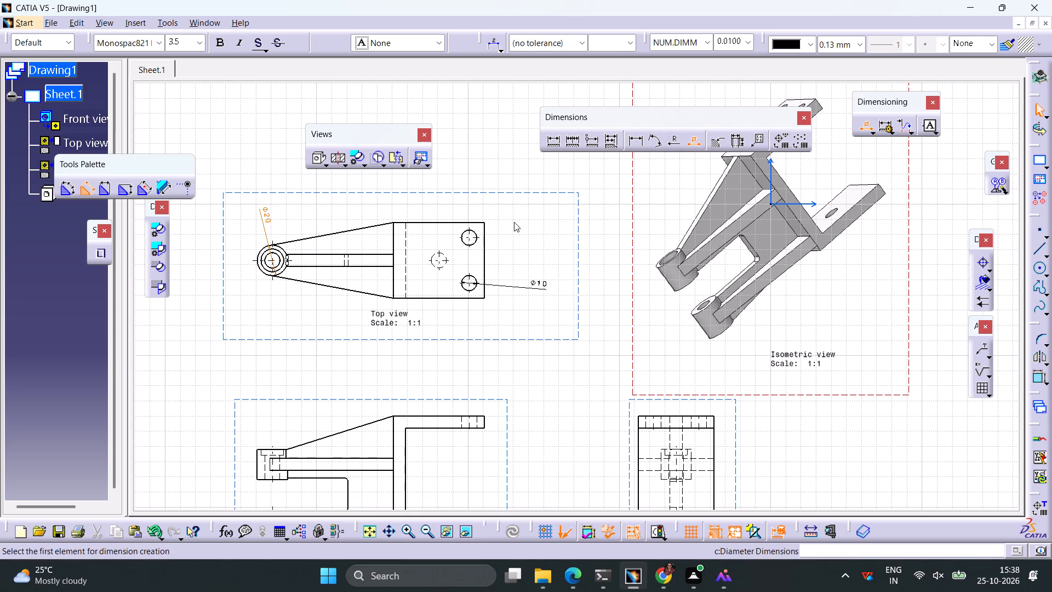
left_click(266, 270)
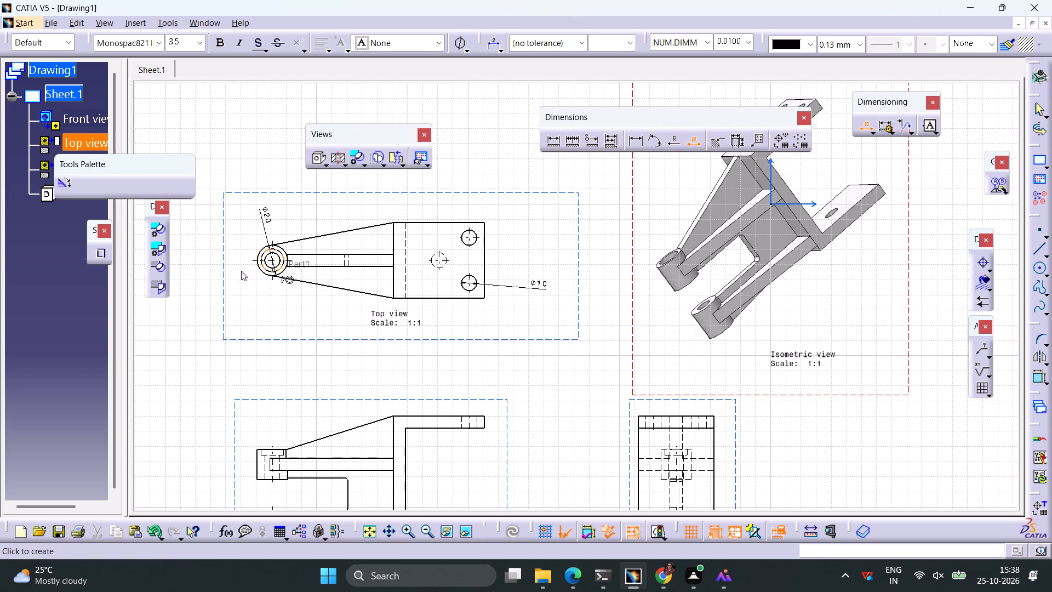
left_click(229, 292)
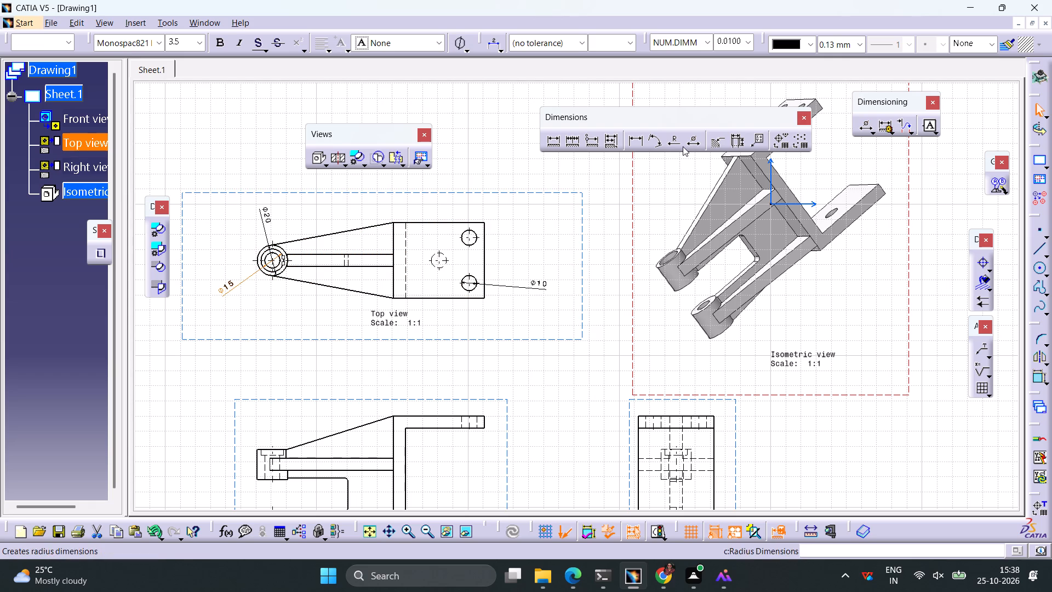
left_click(687, 145)
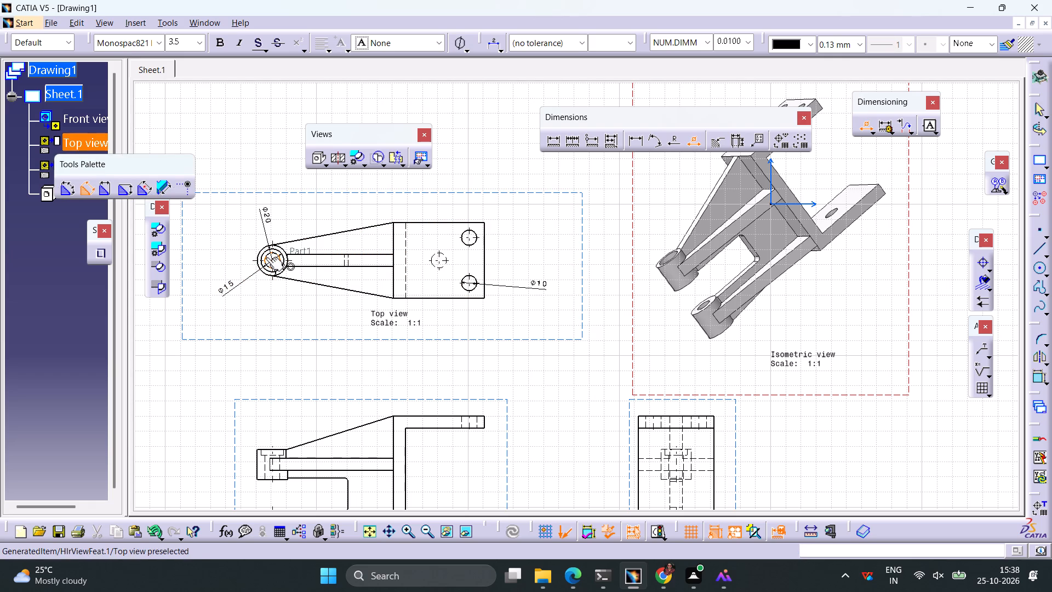
left_click(266, 257)
left_click(231, 247)
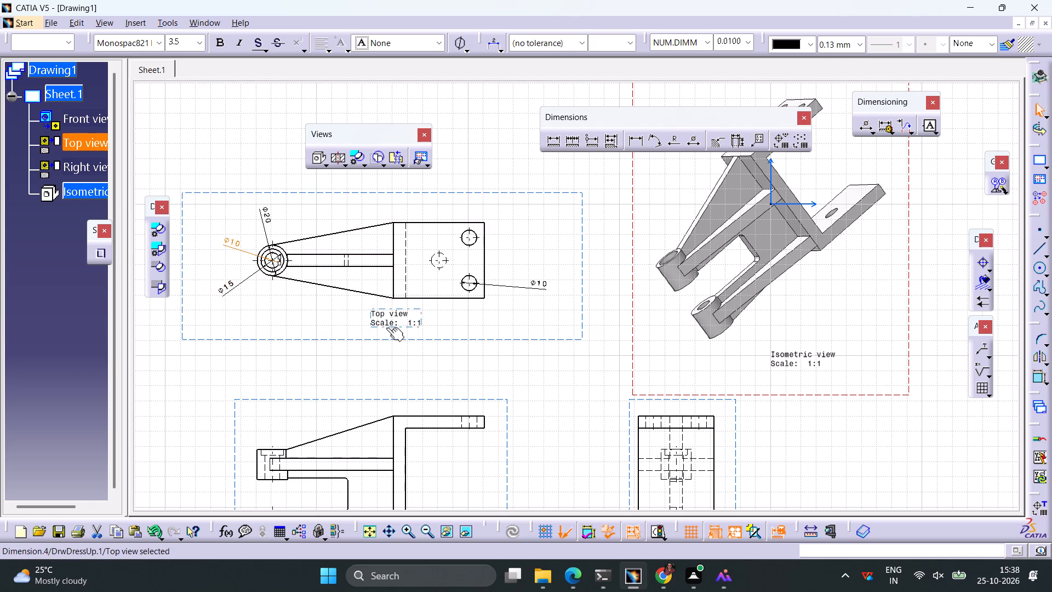
Dimension the central rib's width and the flange plate's length in the top view, placing both above the part.
left_click(556, 146)
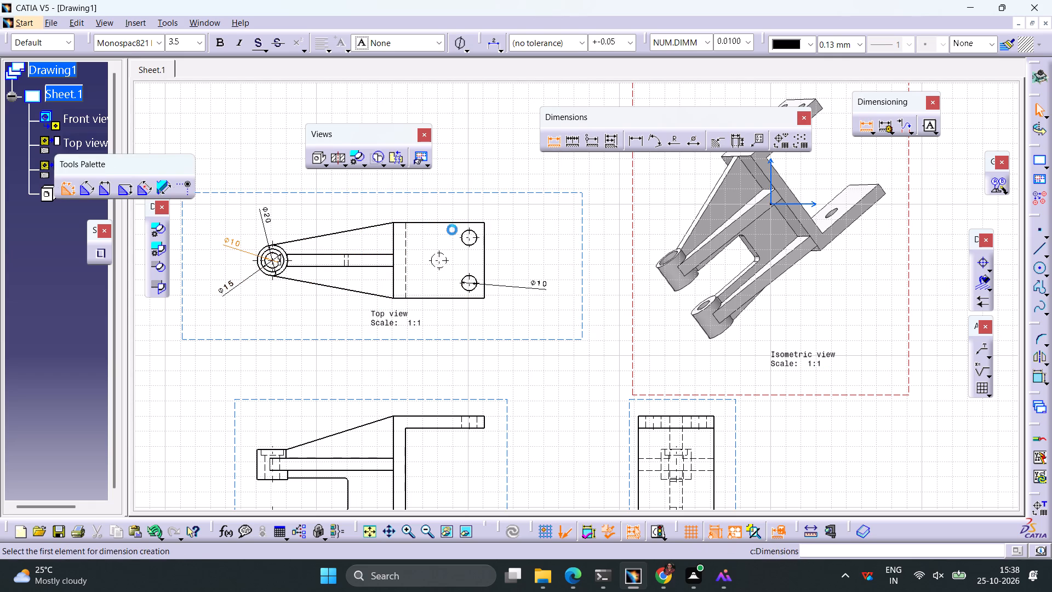
left_click(373, 254)
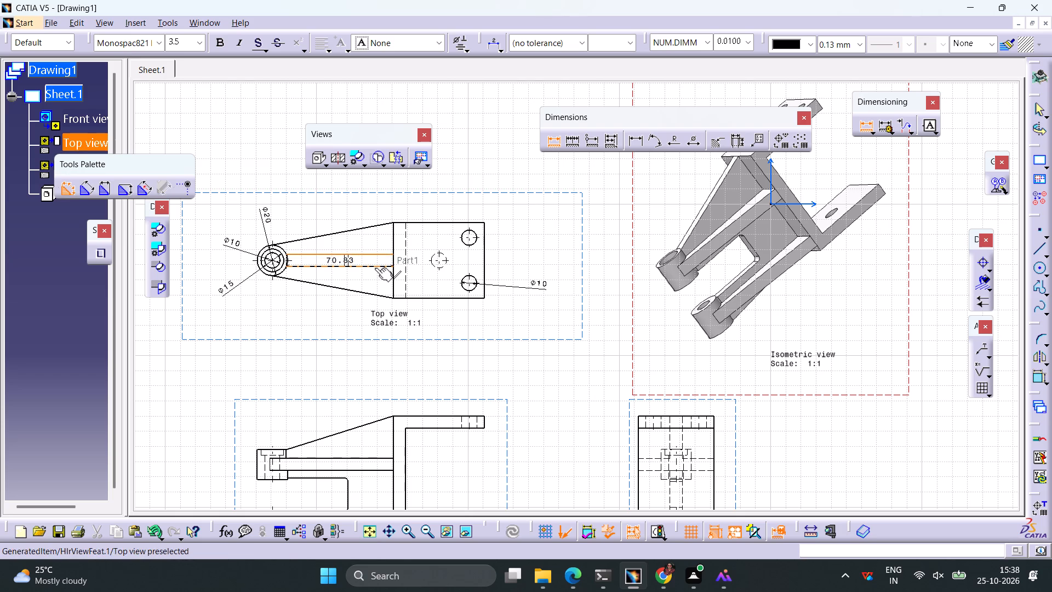
left_click(375, 267)
left_click(357, 213)
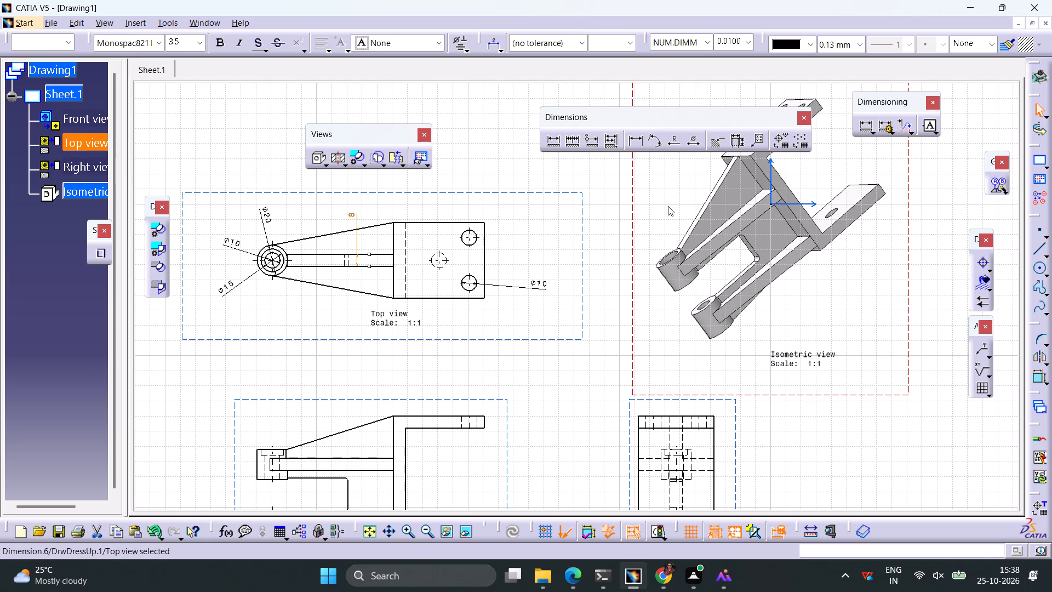
left_click(549, 144)
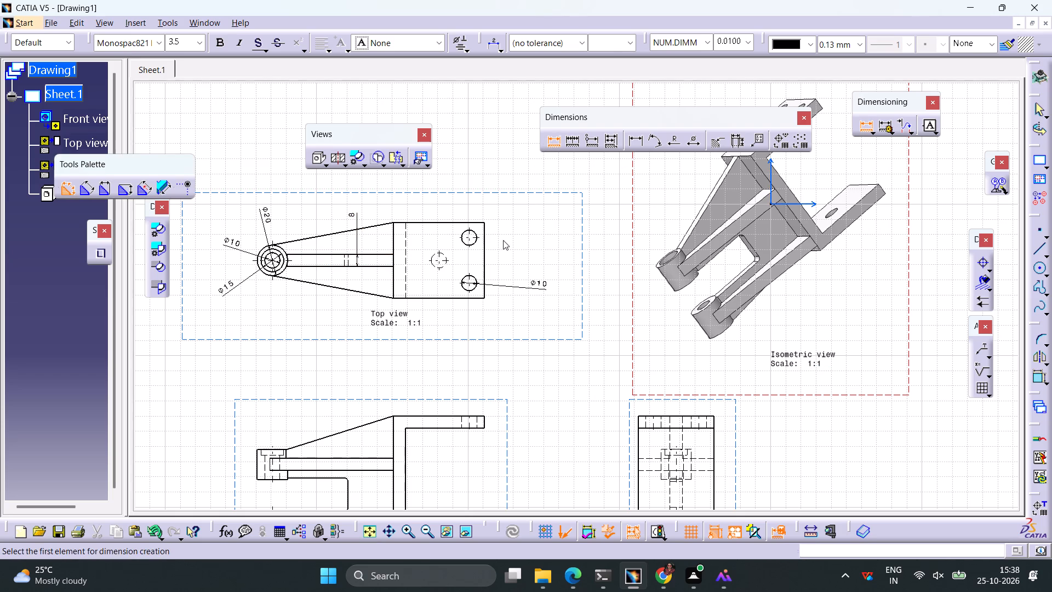
left_click(394, 286)
left_click(483, 268)
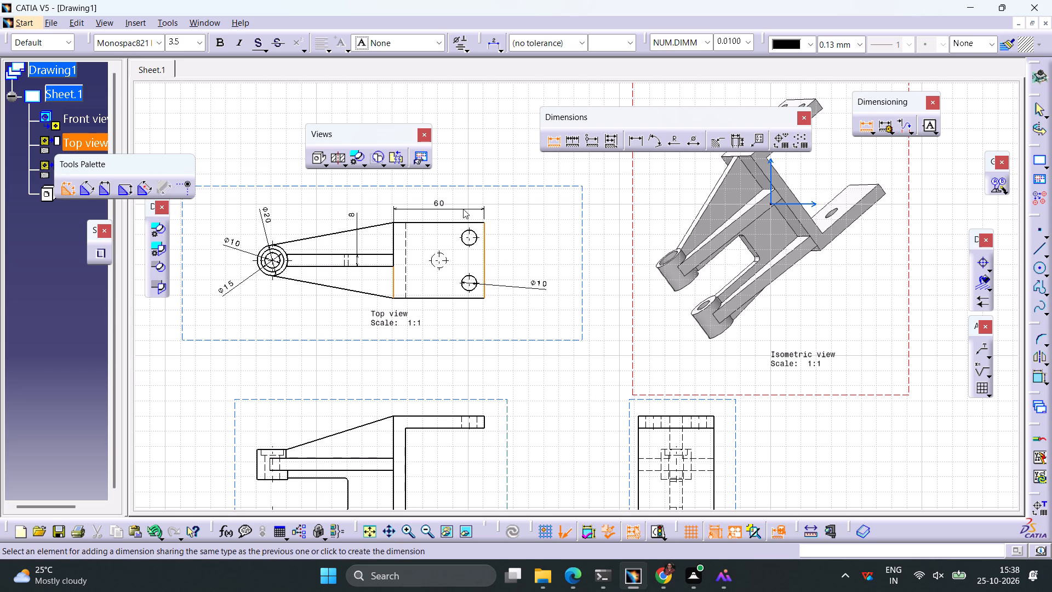
left_click(455, 208)
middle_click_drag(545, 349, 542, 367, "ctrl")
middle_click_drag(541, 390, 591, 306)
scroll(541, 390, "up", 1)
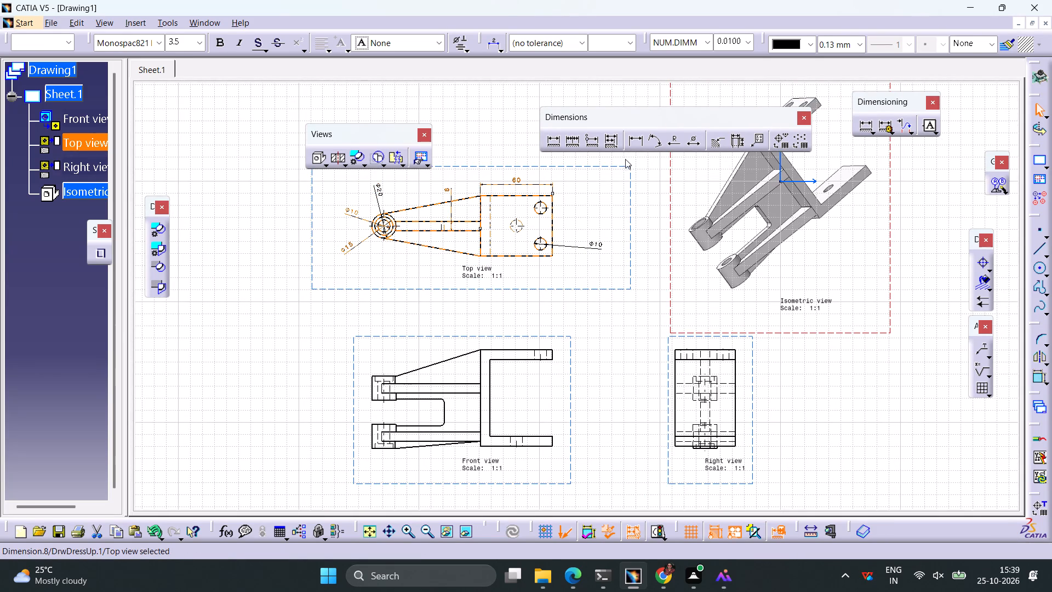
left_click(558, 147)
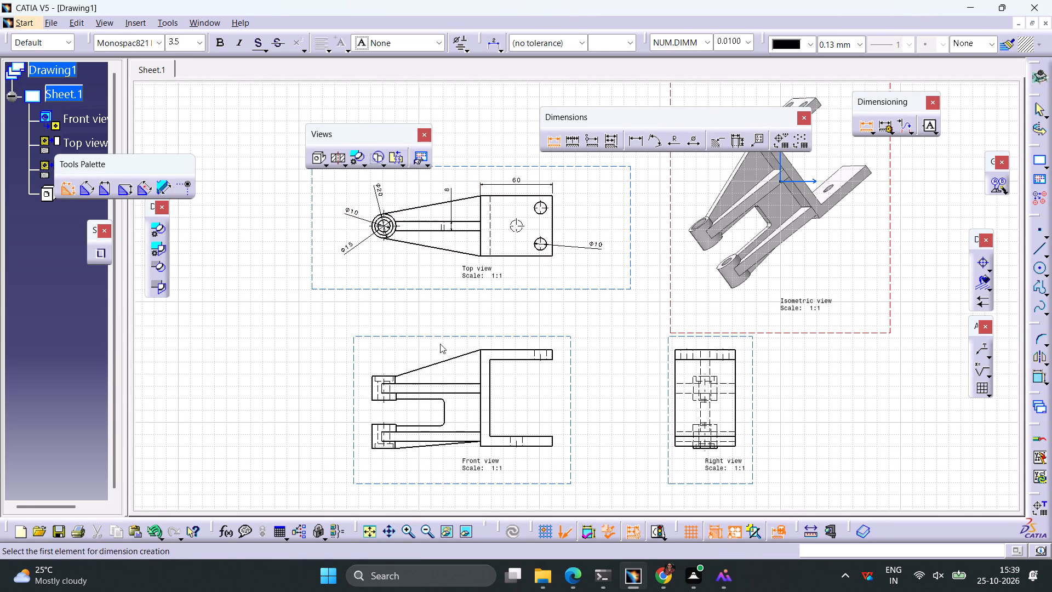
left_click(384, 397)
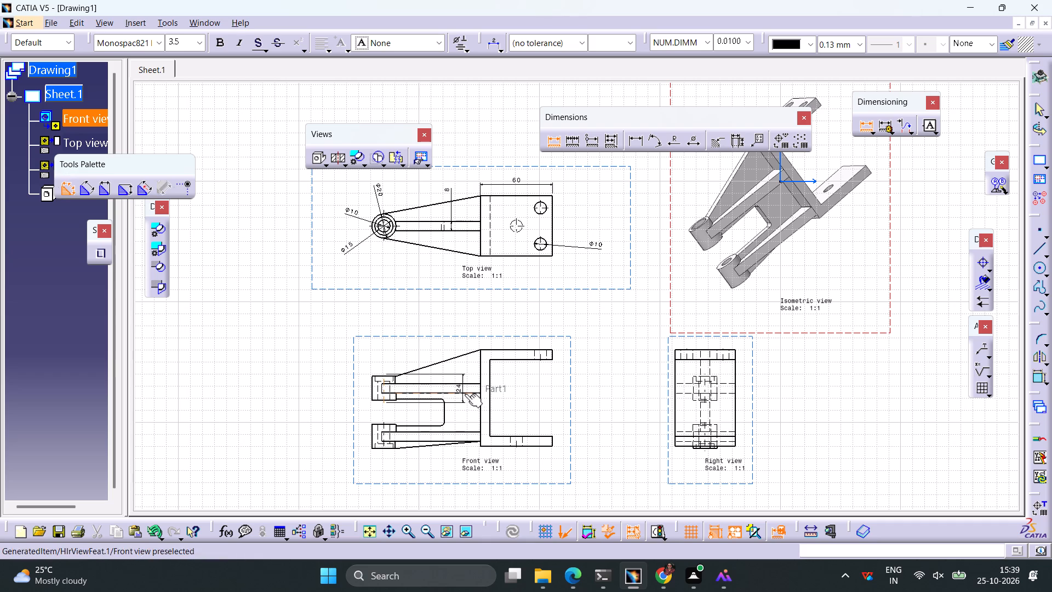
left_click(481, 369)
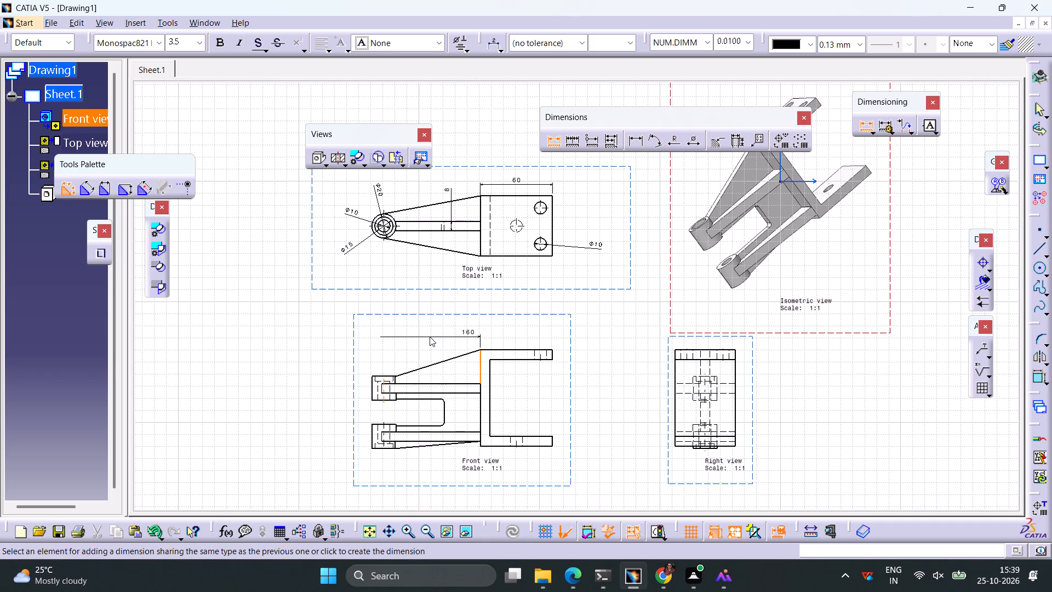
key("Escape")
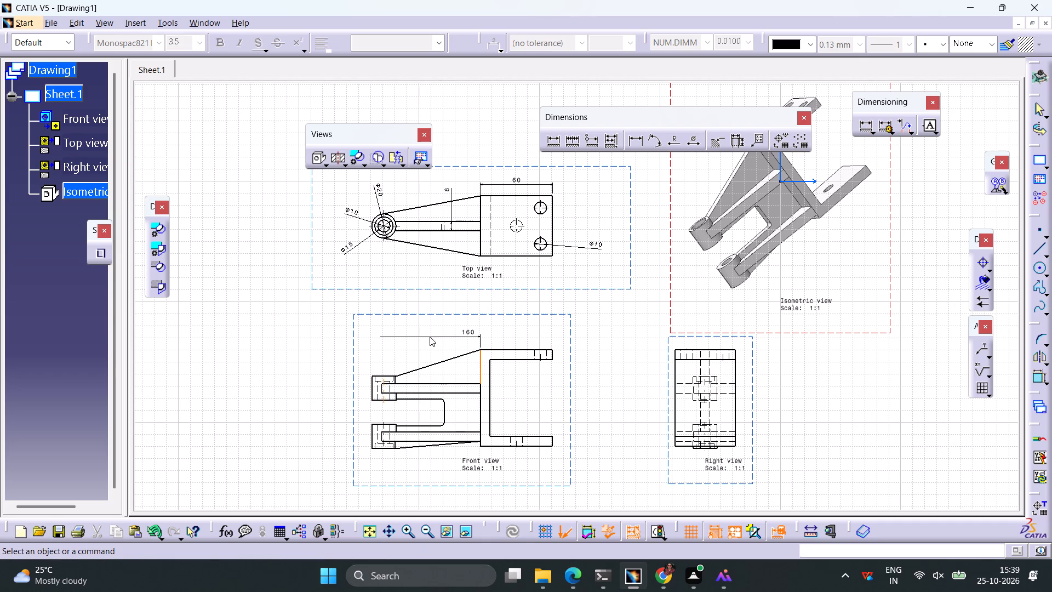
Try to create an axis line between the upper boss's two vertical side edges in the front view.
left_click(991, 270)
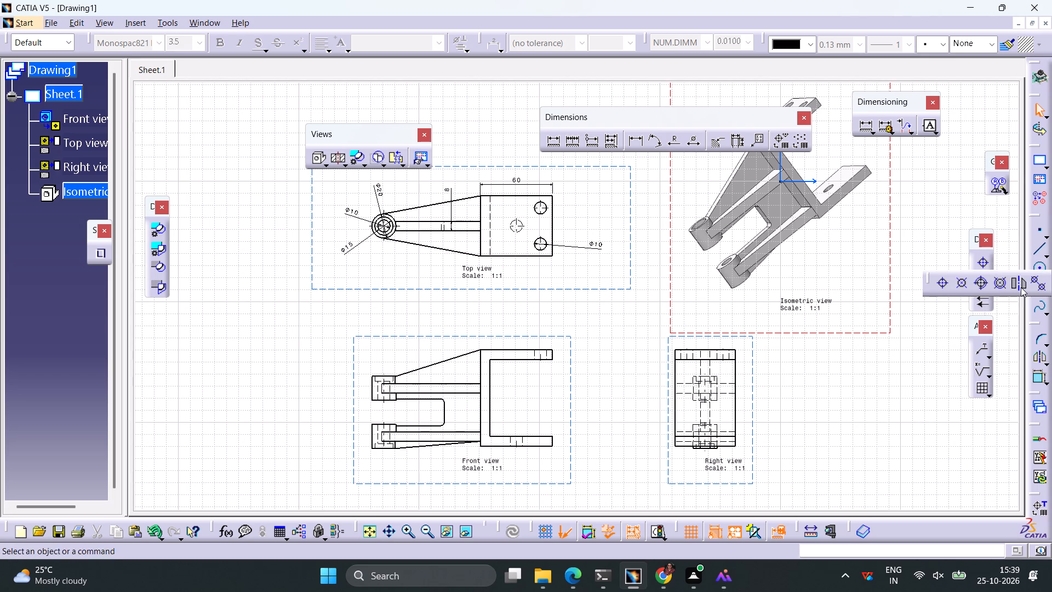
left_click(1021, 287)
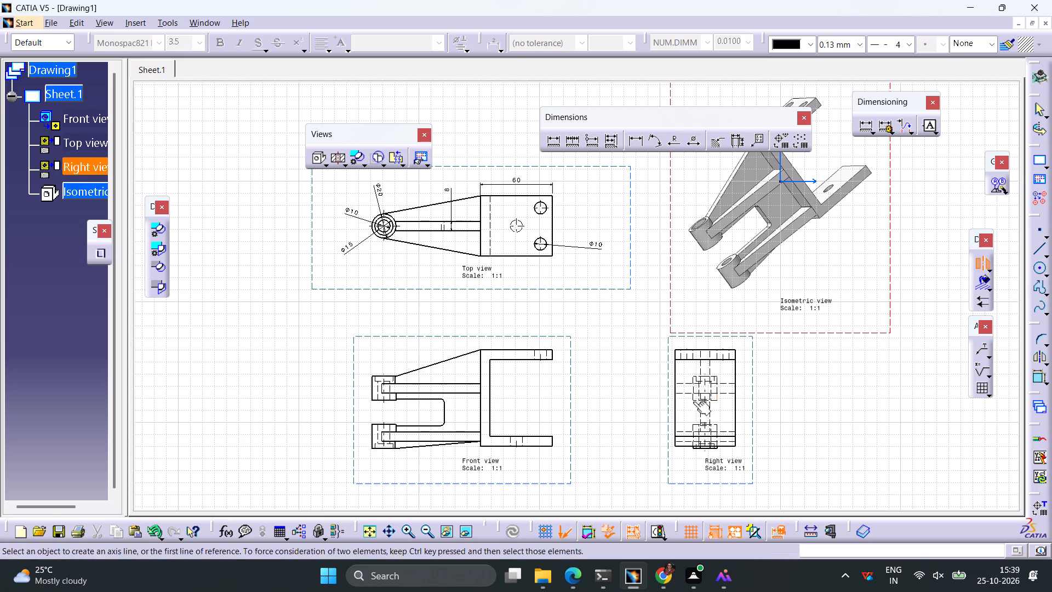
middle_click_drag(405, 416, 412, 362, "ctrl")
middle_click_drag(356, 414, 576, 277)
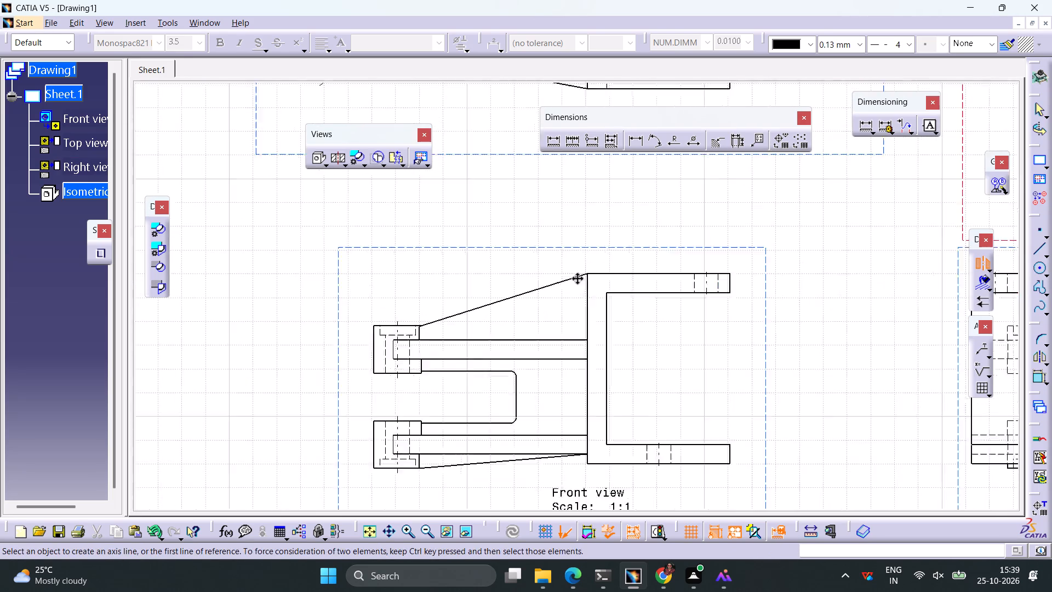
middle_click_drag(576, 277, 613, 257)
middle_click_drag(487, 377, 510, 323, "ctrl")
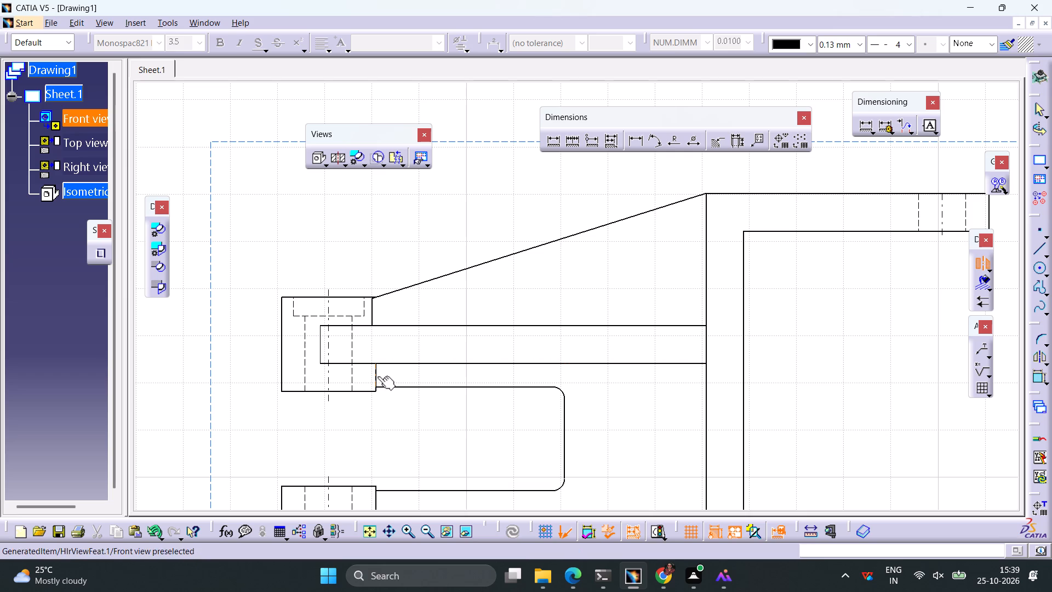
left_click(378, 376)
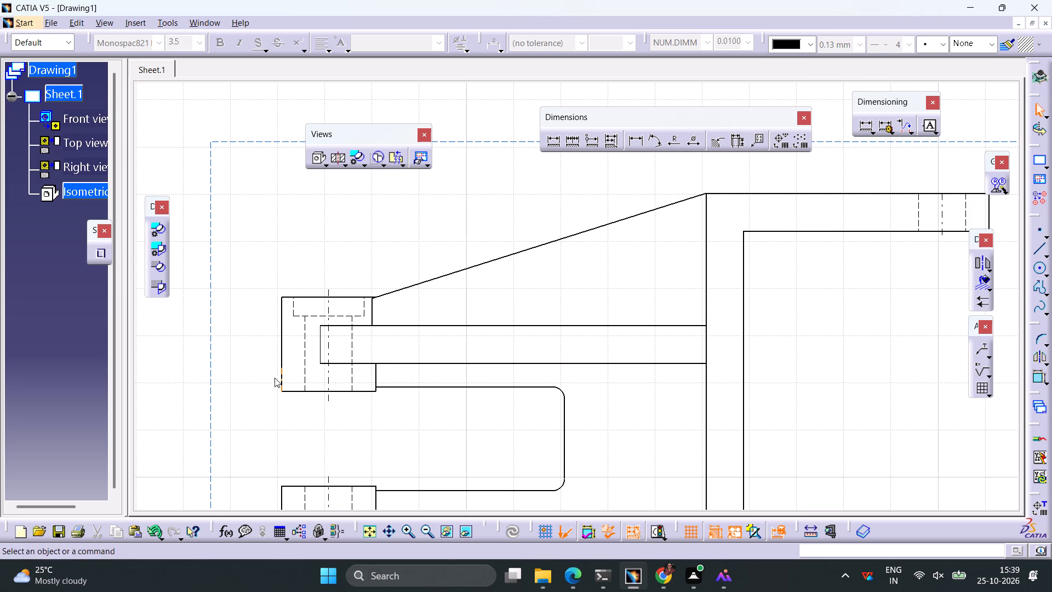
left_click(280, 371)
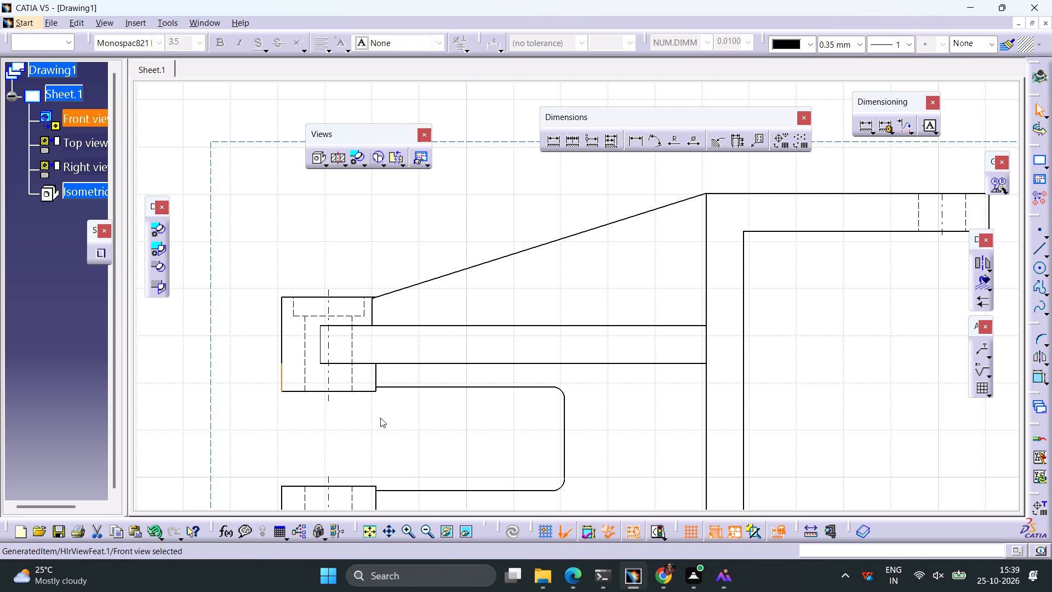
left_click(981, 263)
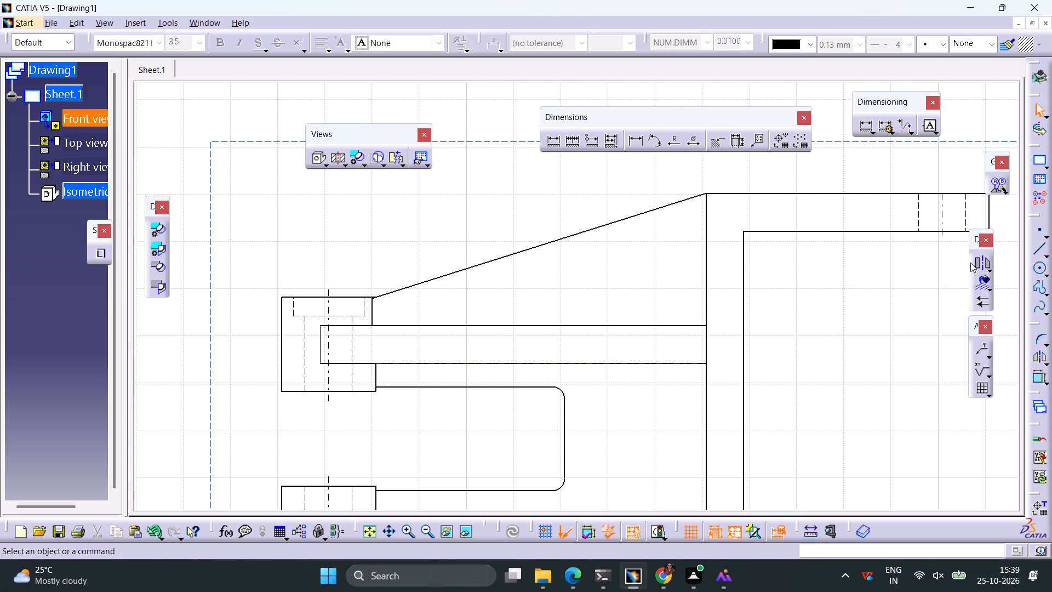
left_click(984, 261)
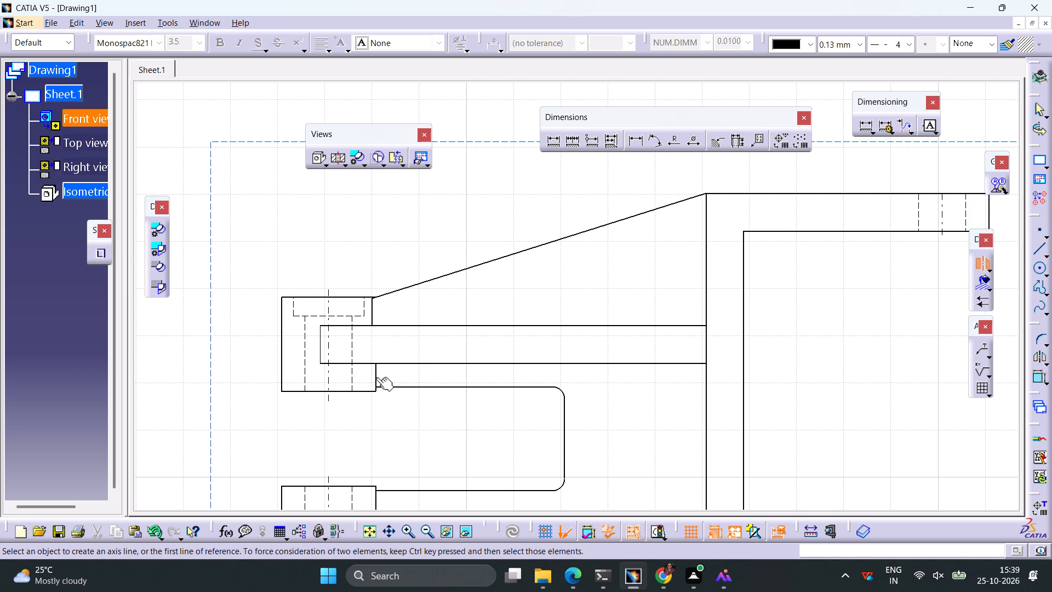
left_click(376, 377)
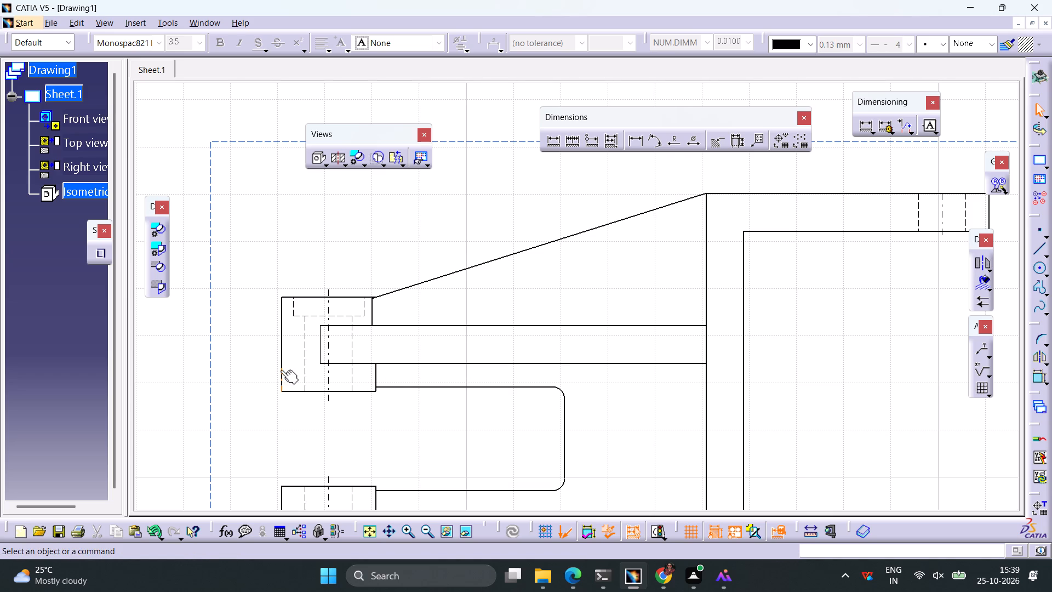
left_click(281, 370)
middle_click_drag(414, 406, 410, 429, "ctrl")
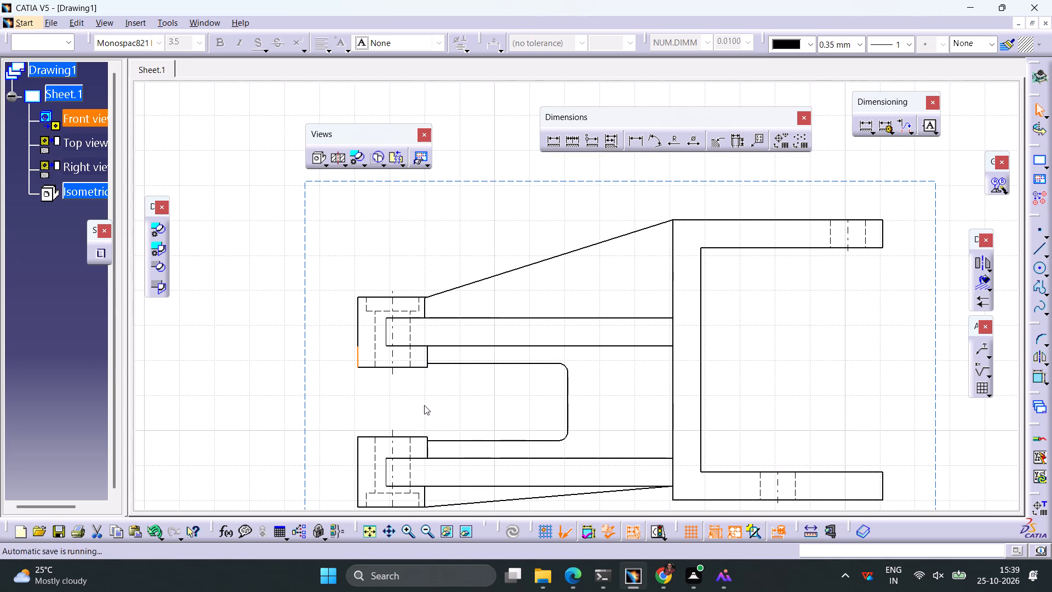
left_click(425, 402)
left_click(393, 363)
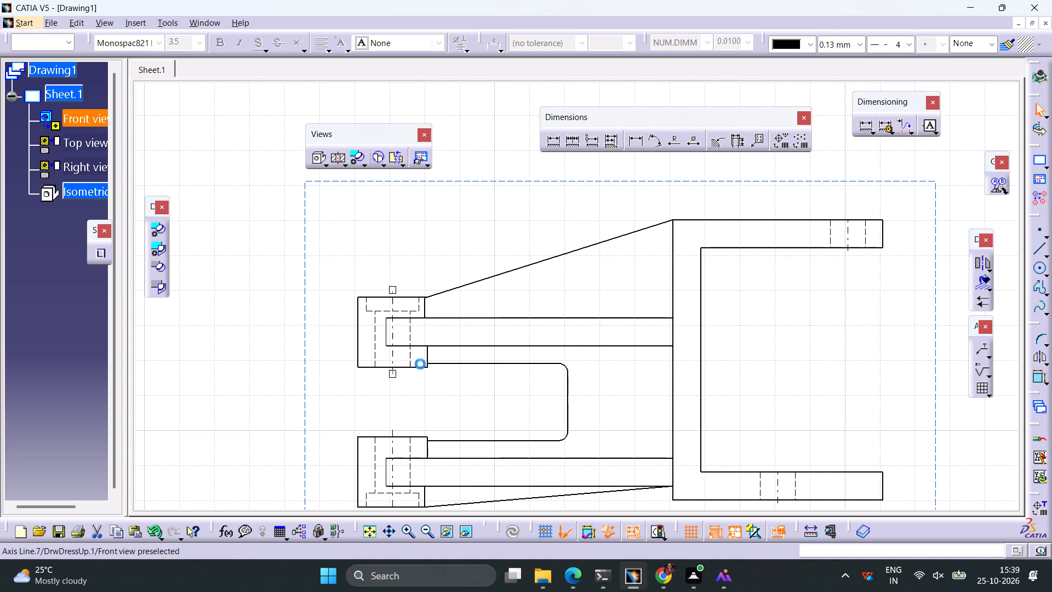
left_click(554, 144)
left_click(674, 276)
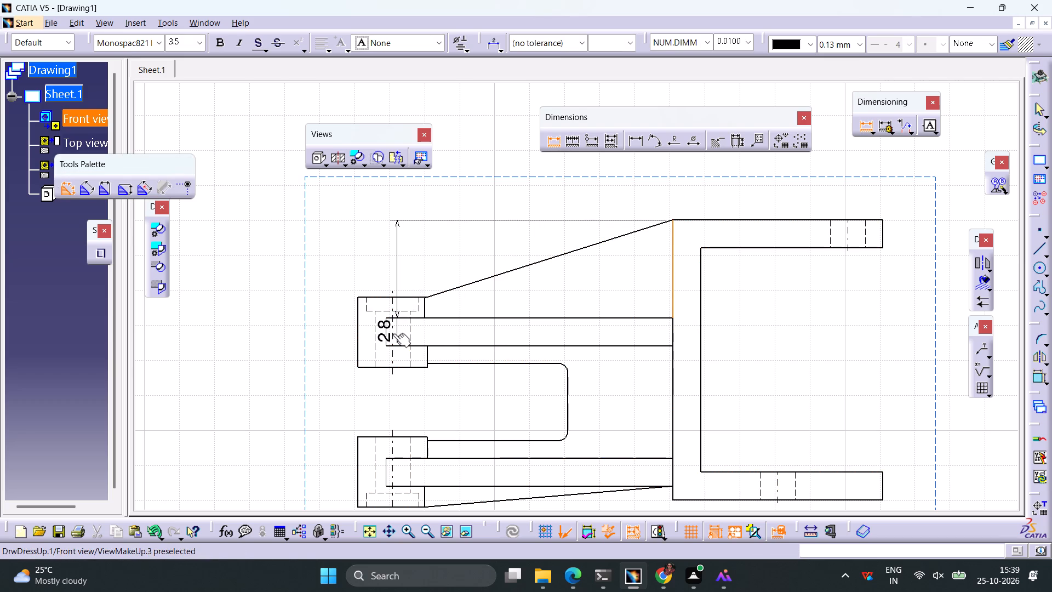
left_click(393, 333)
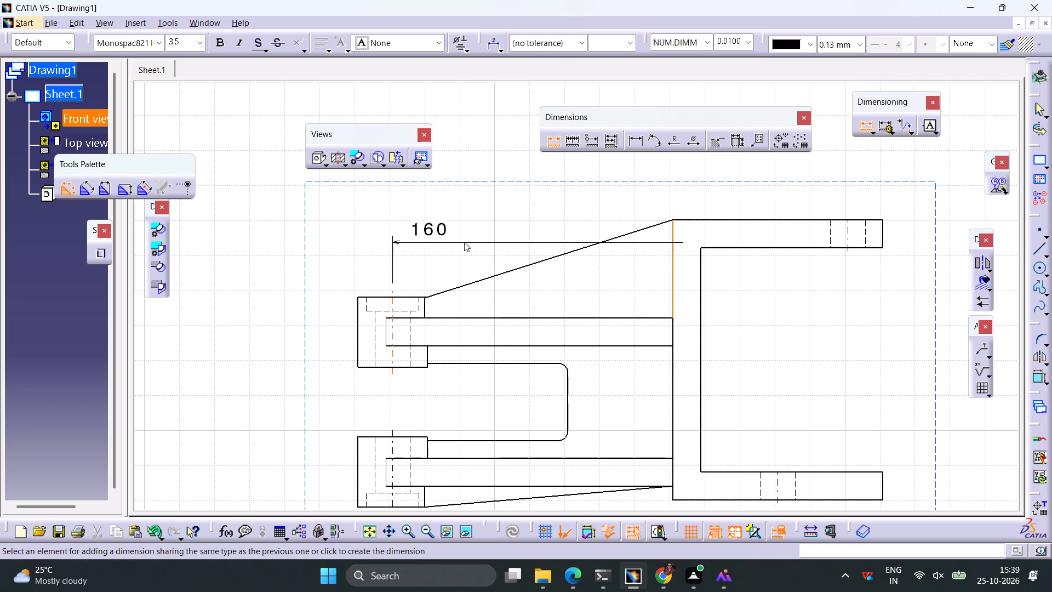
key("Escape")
Dimension the vertical web's thickness and the upper flange's length in the front view, placing both above the part.
middle_click_drag(505, 229, 504, 244, "ctrl")
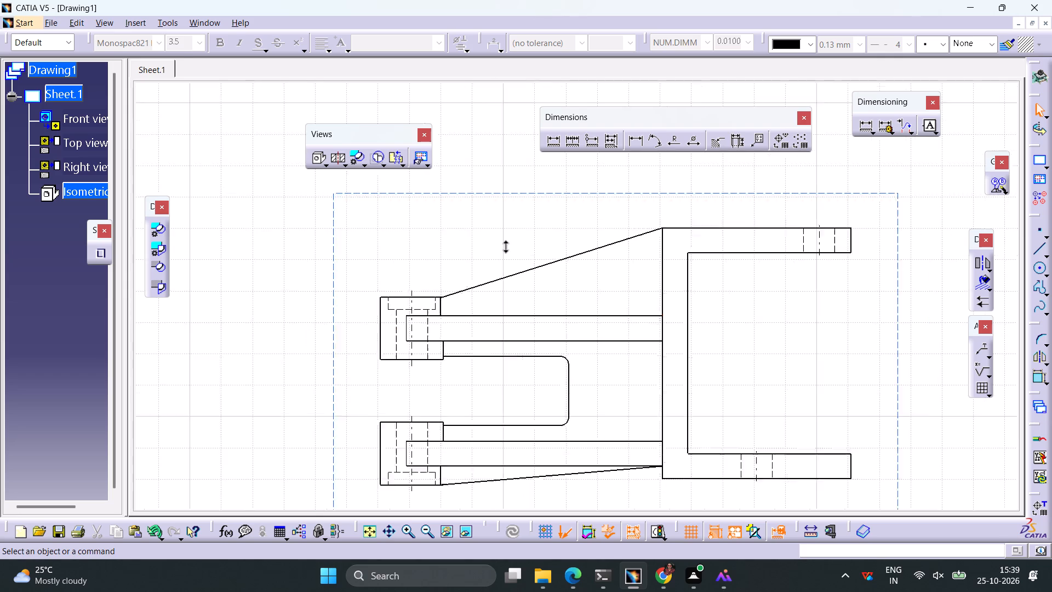
middle_click_drag(504, 244, 501, 276, "ctrl")
left_click(553, 151)
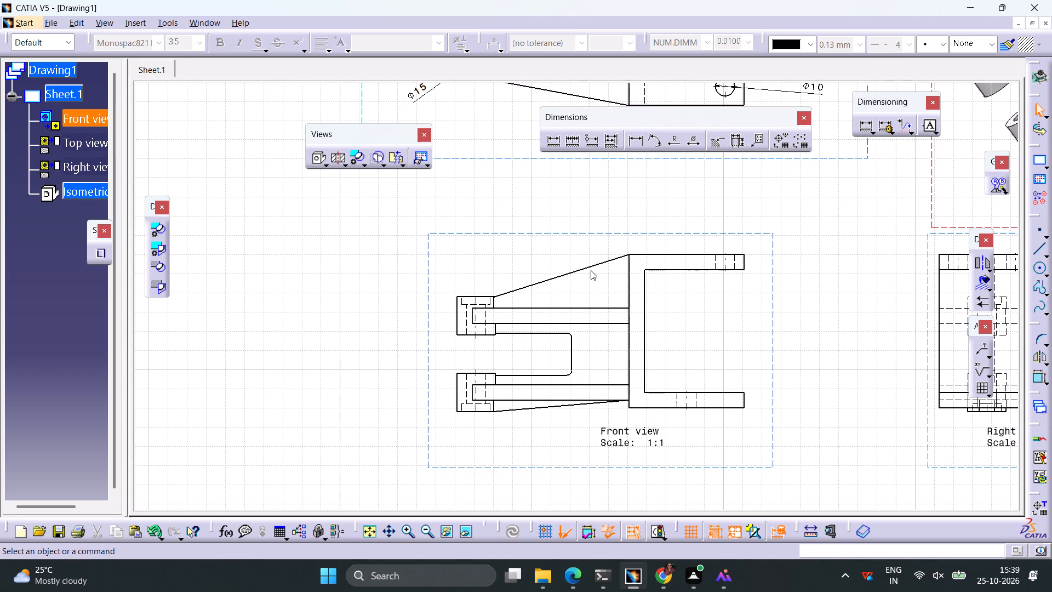
left_click(630, 290)
left_click(645, 286)
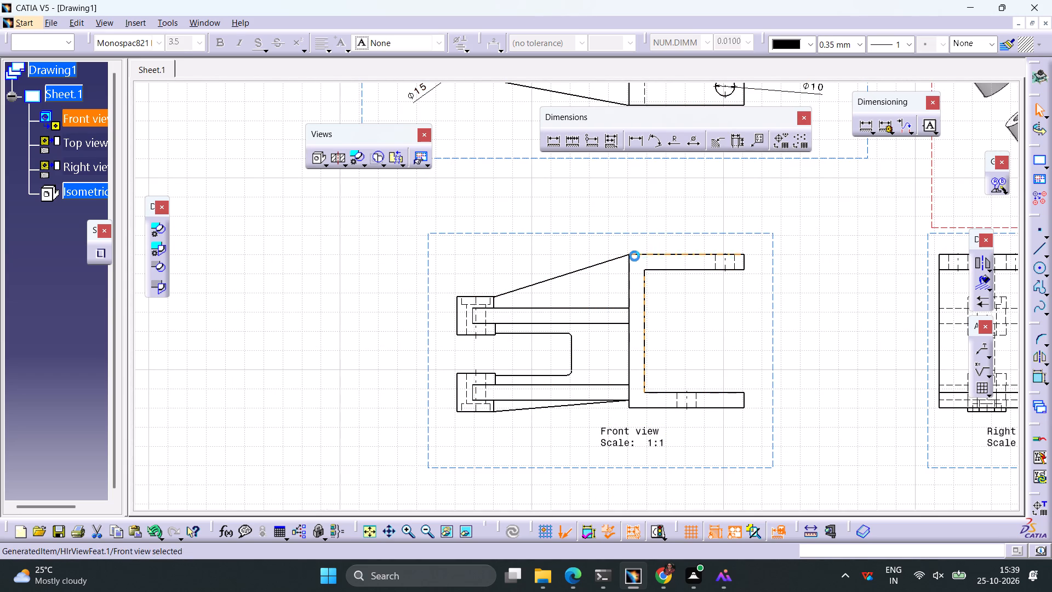
left_click(554, 147)
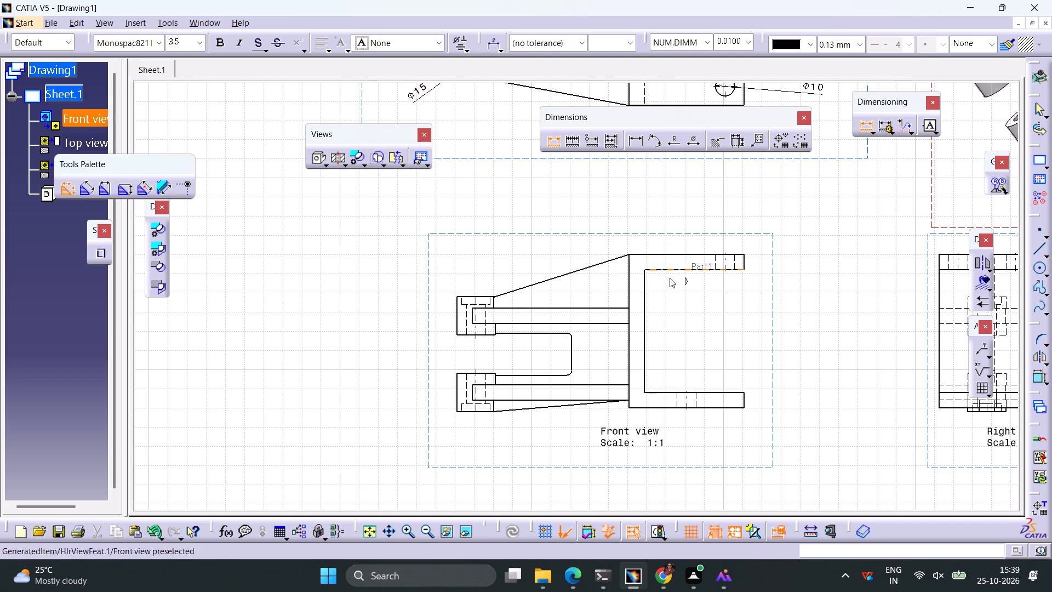
left_click(629, 289)
left_click(644, 284)
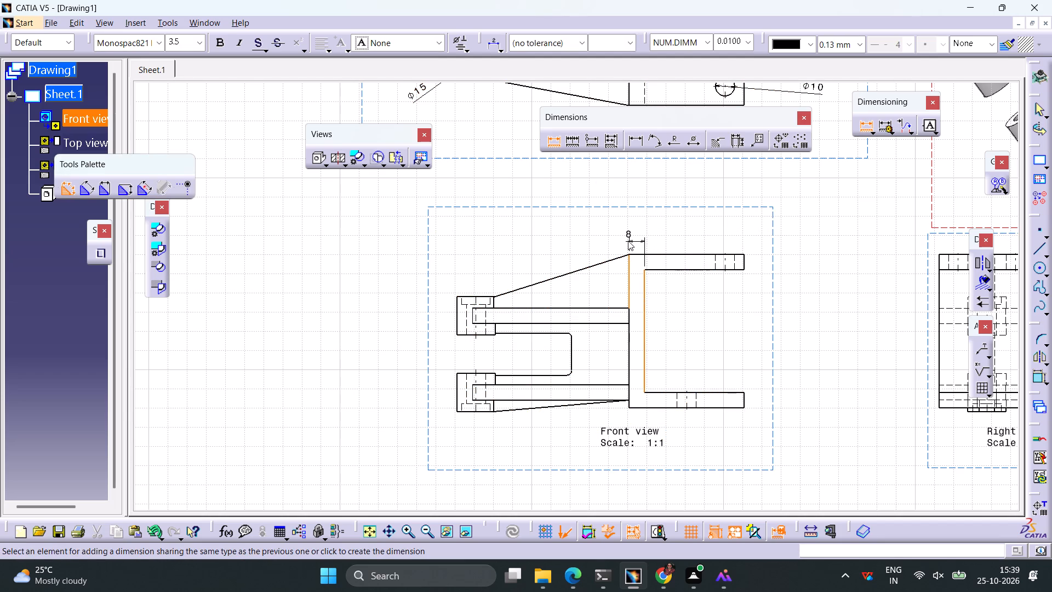
left_click(626, 241)
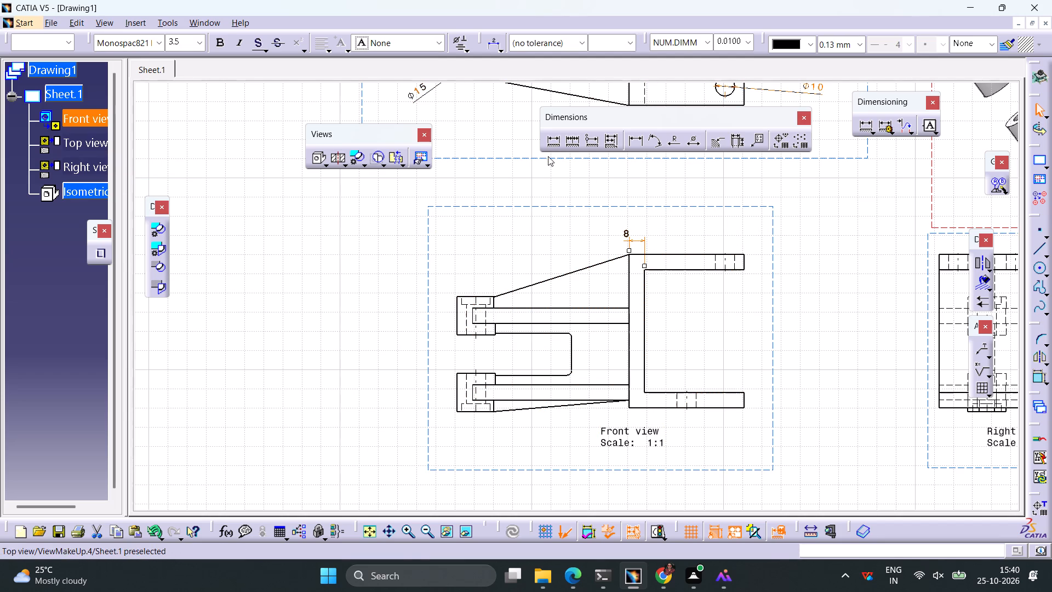
left_click(548, 148)
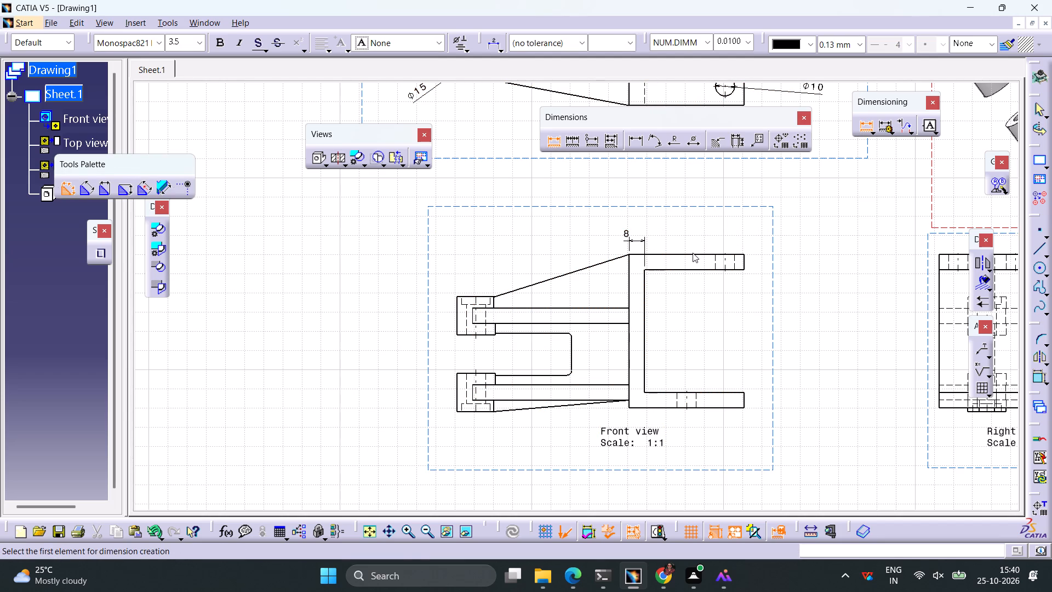
left_click(687, 252)
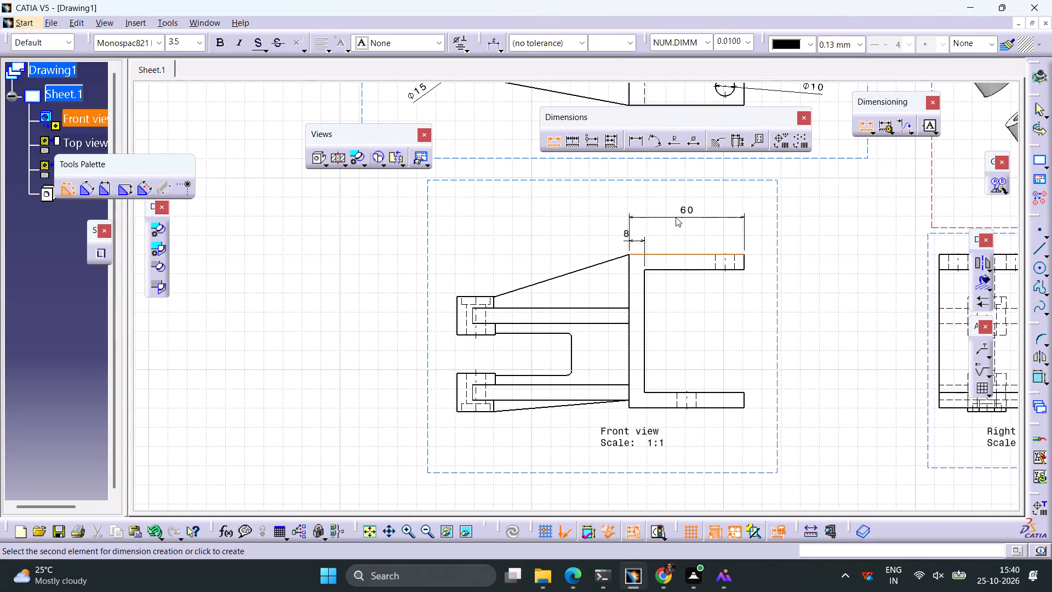
left_click(676, 217)
Dimension the channel's overall height beyond the flange ends and the lower rib's offset from the channel's bottom edge in the front view.
left_click(555, 149)
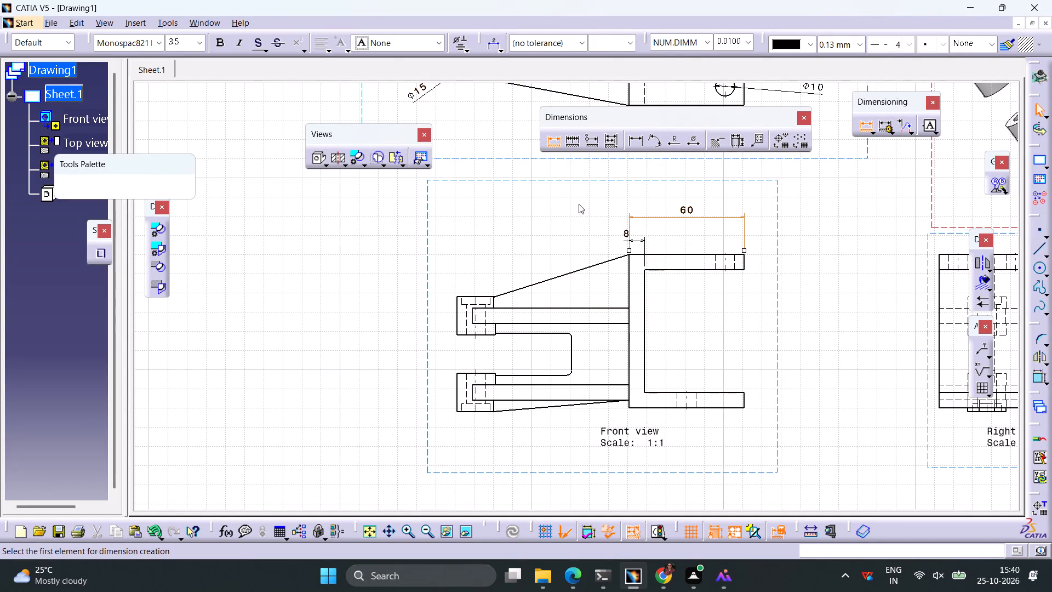
left_click(662, 255)
left_click(664, 407)
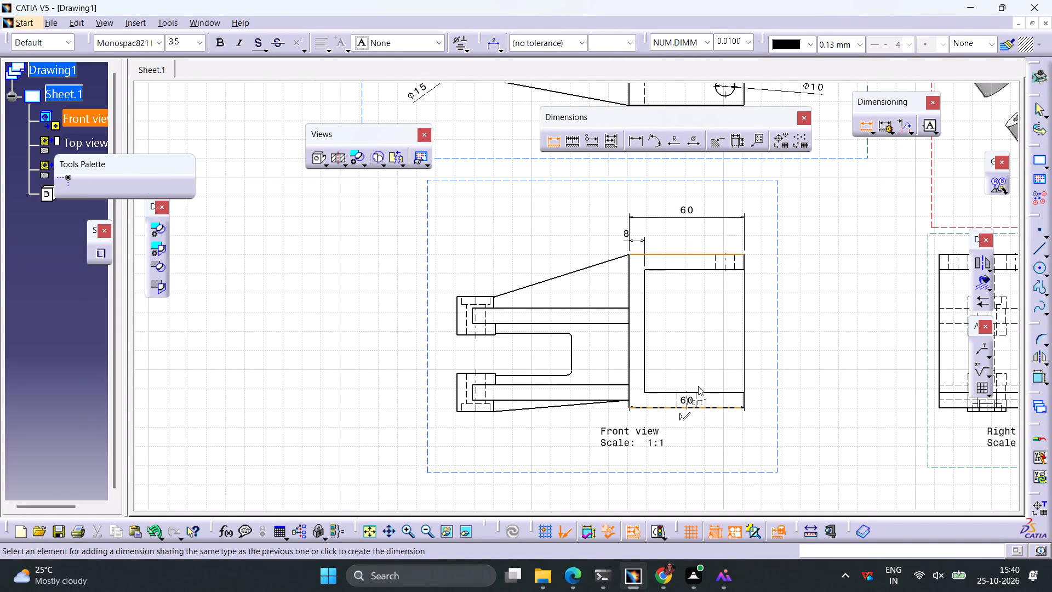
left_click(770, 352)
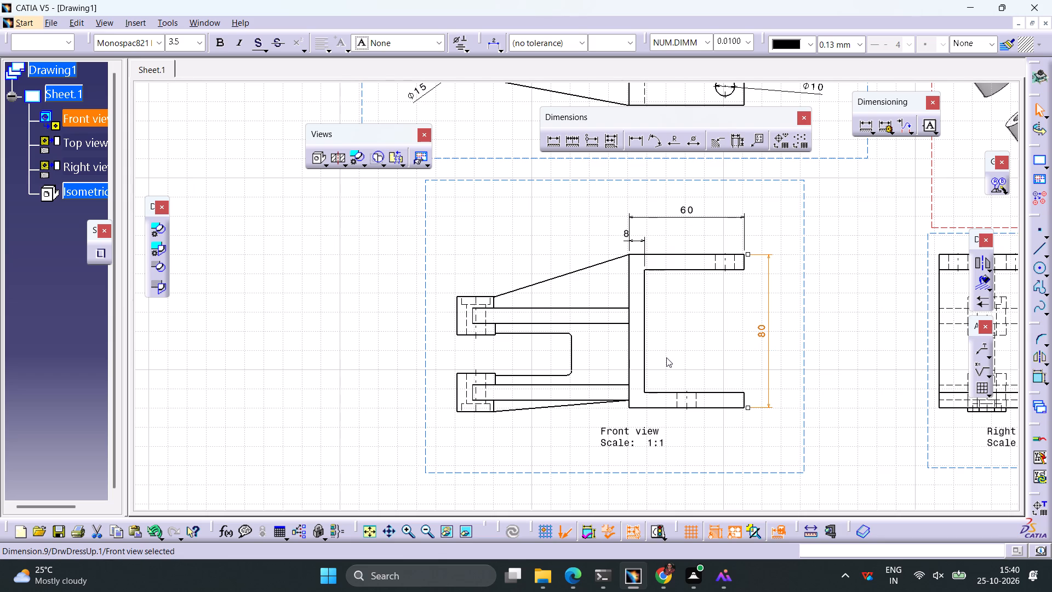
left_click(554, 143)
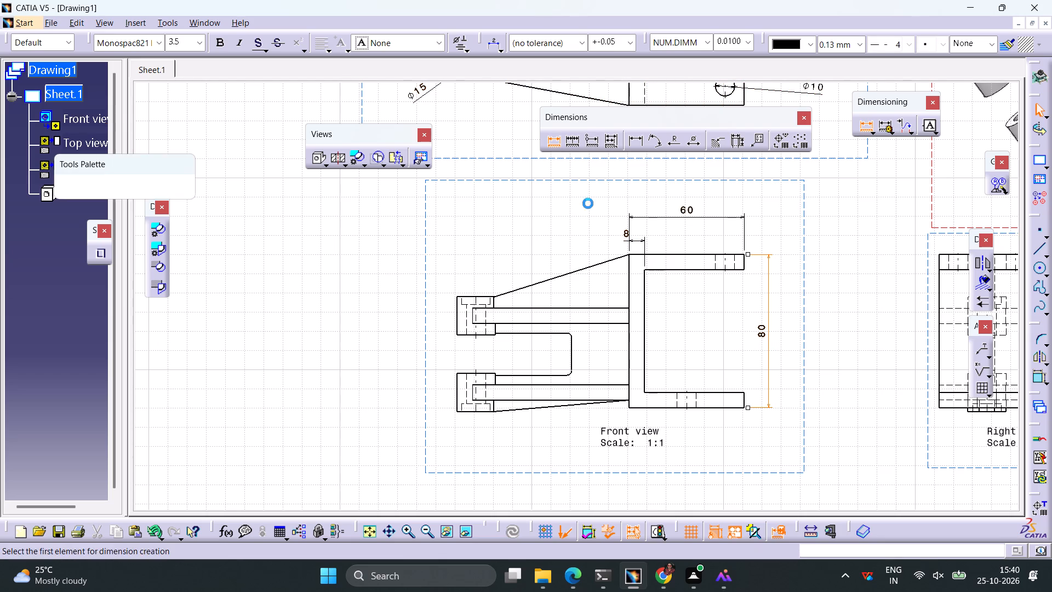
left_click(602, 399)
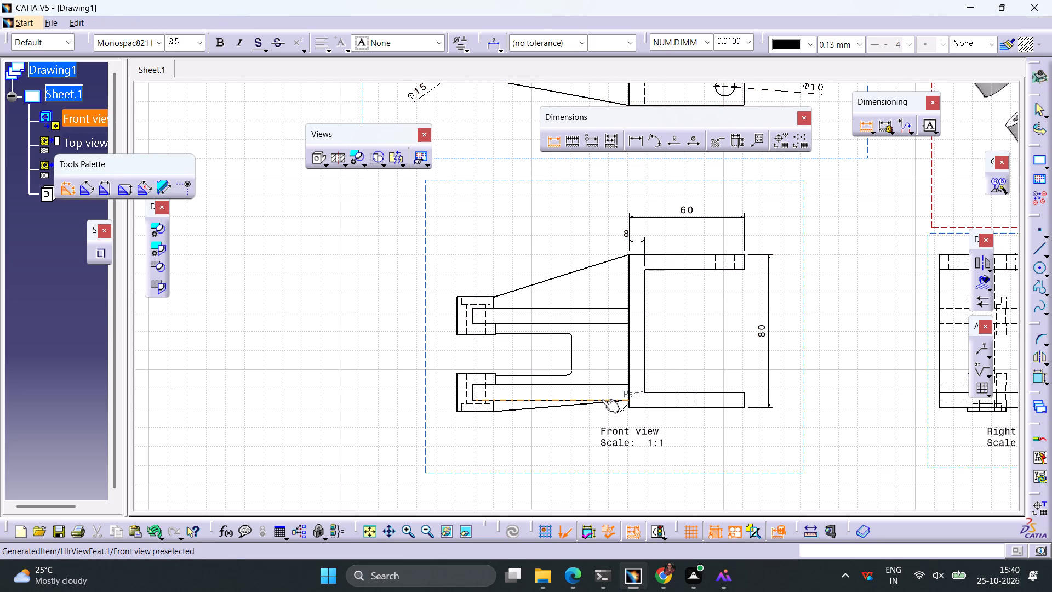
left_click(651, 408)
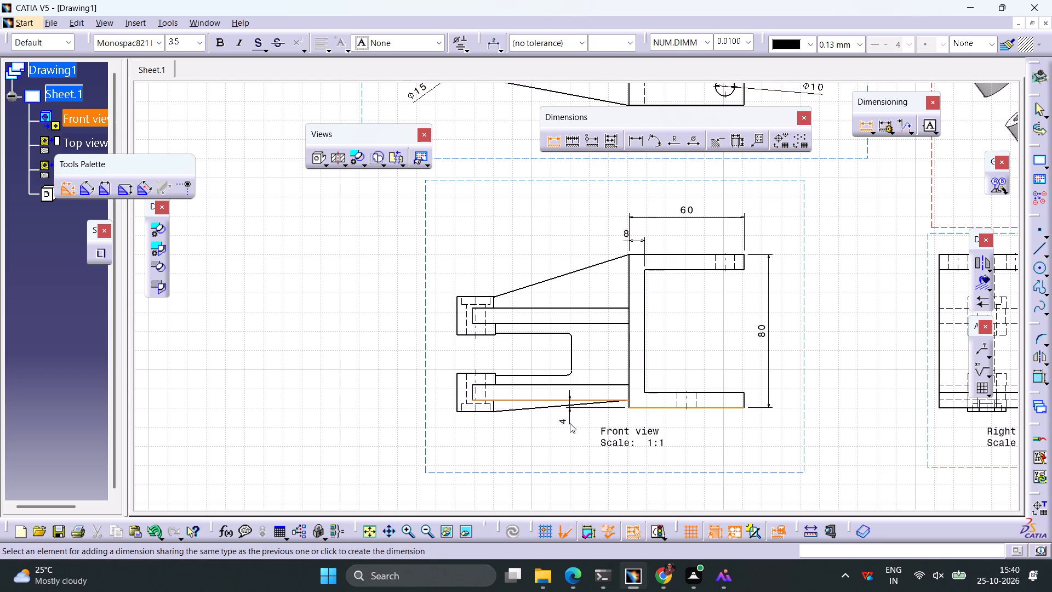
left_click(562, 435)
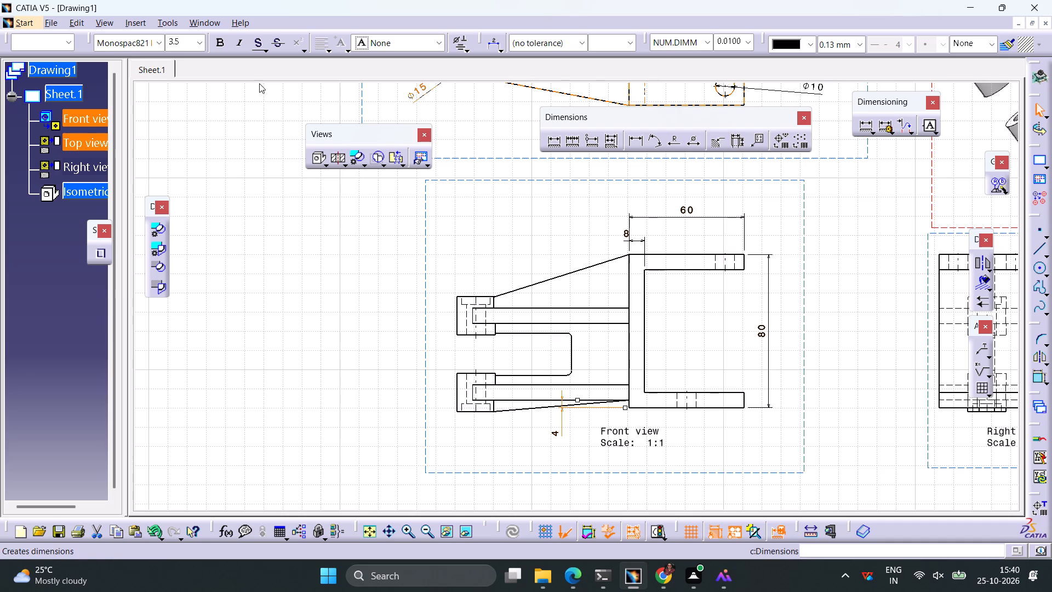
Save the drawing as Drawing1 in CATDrawing format in the internship folder.
left_click(48, 26)
left_click(111, 144)
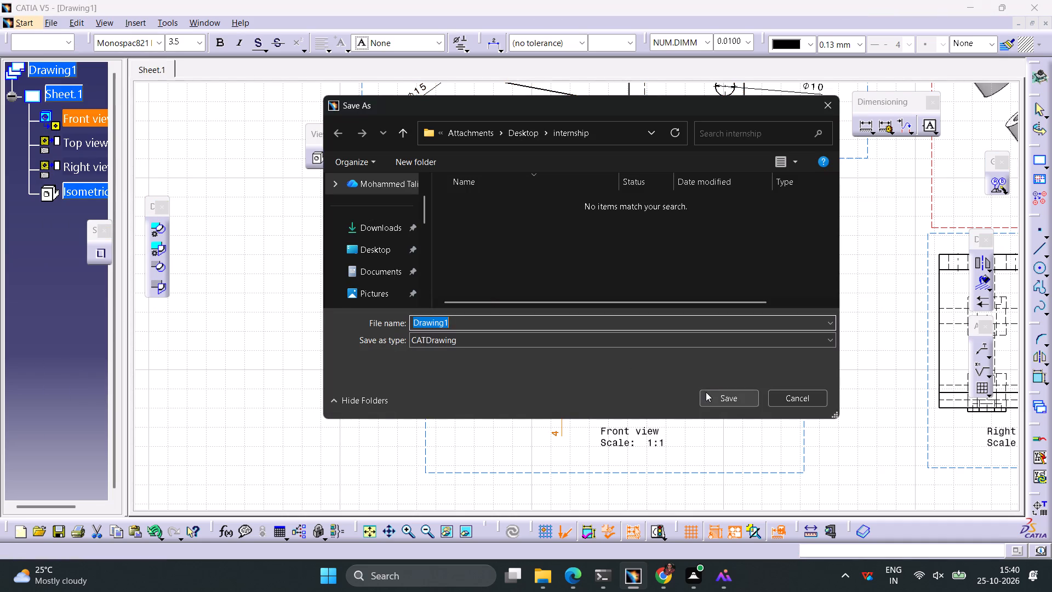
left_click(706, 392)
left_click(610, 303)
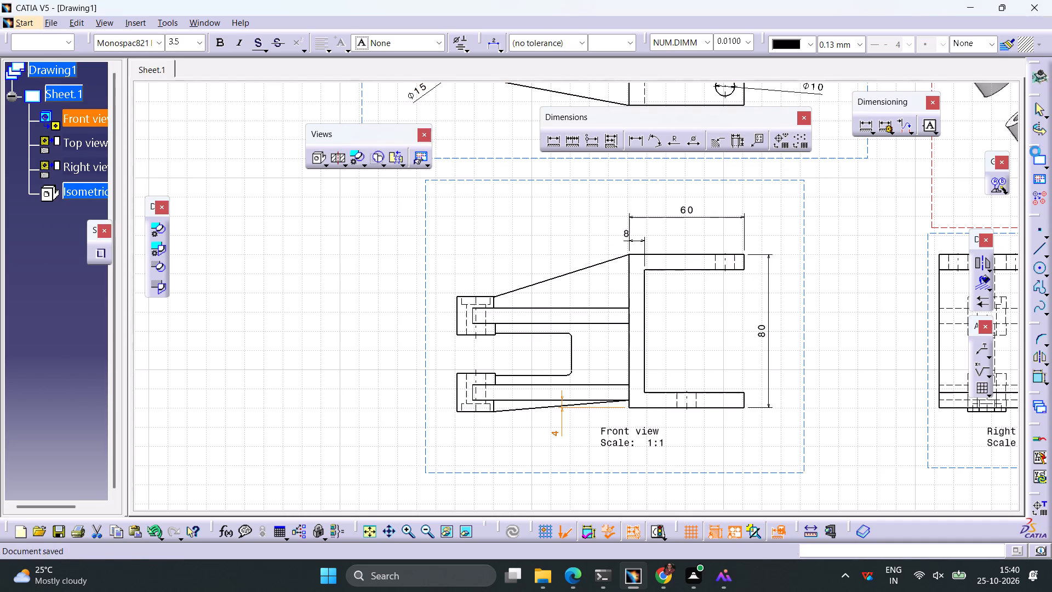
Close the drawing and the Part1 document.
left_click(1043, 25)
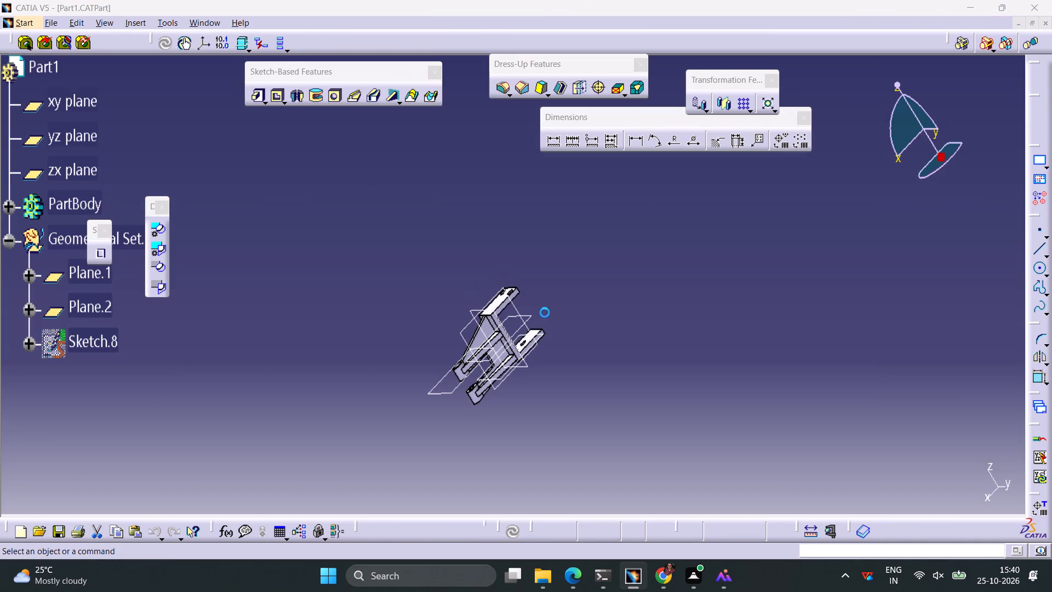
left_click(559, 323)
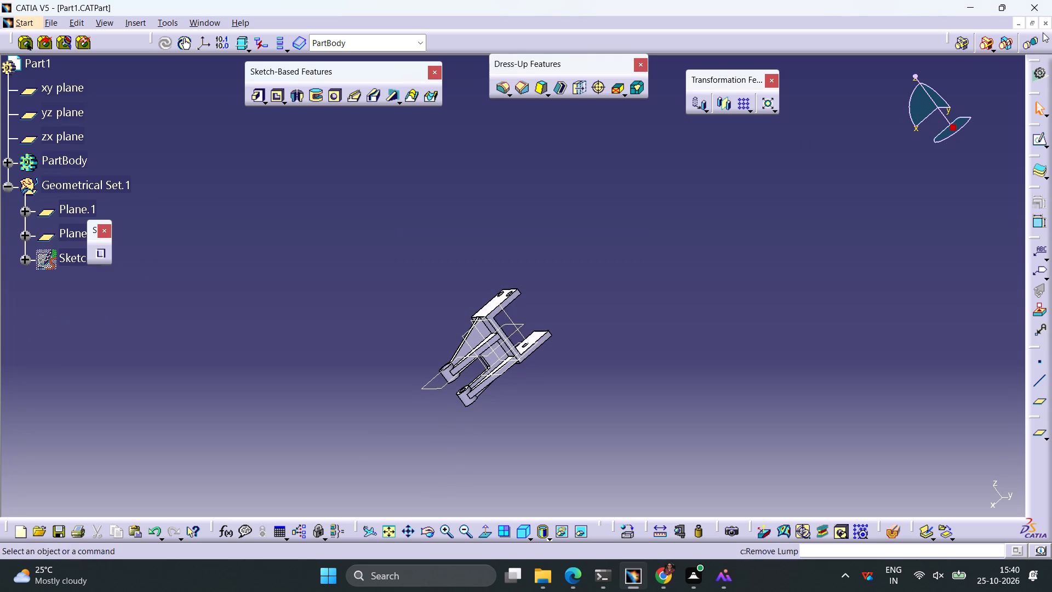
left_click(1043, 21)
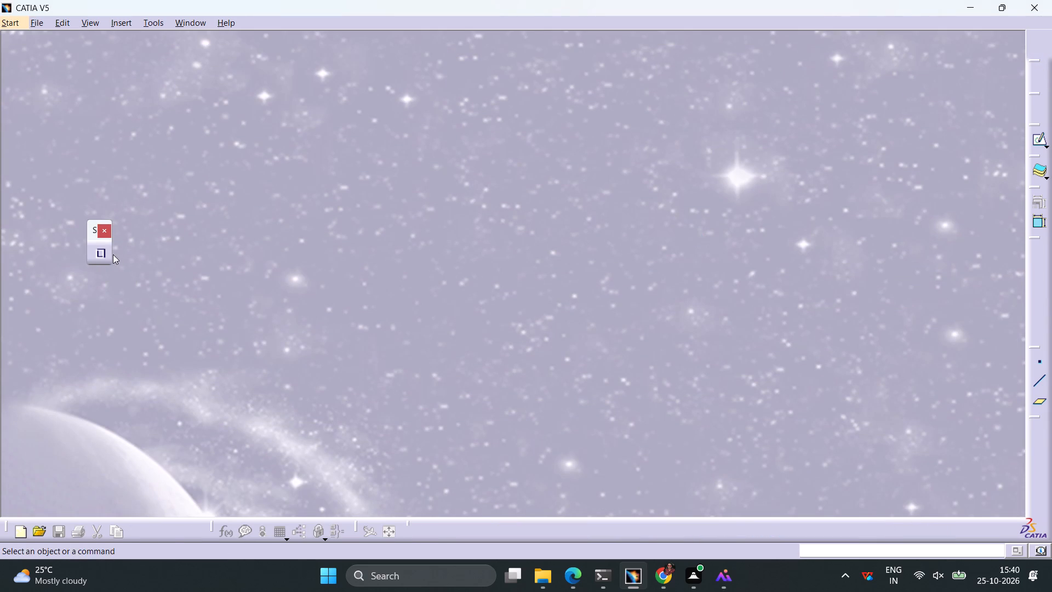
Stop the macro recording.
left_click(104, 253)
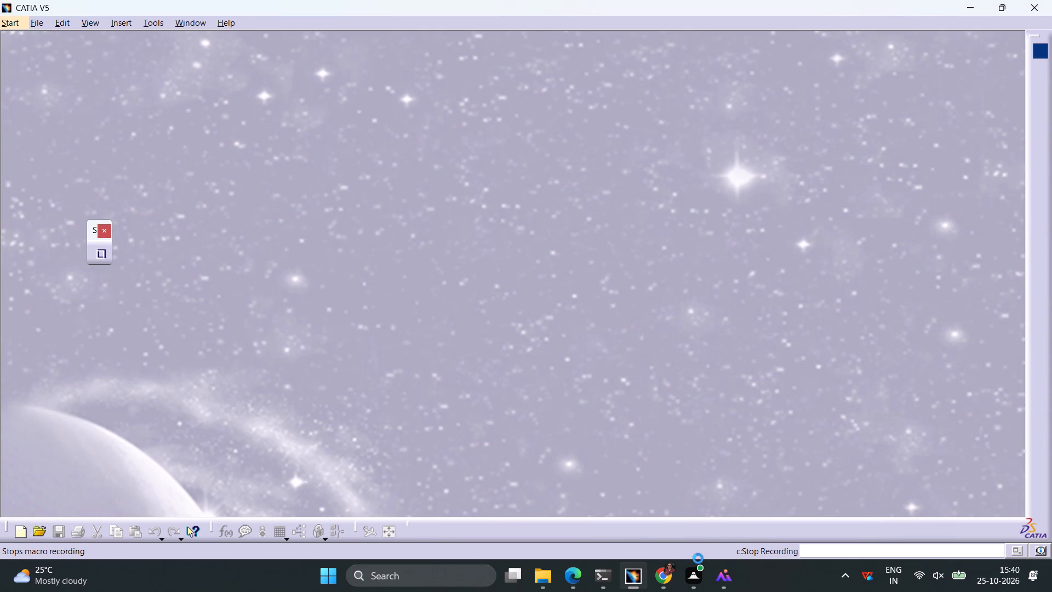